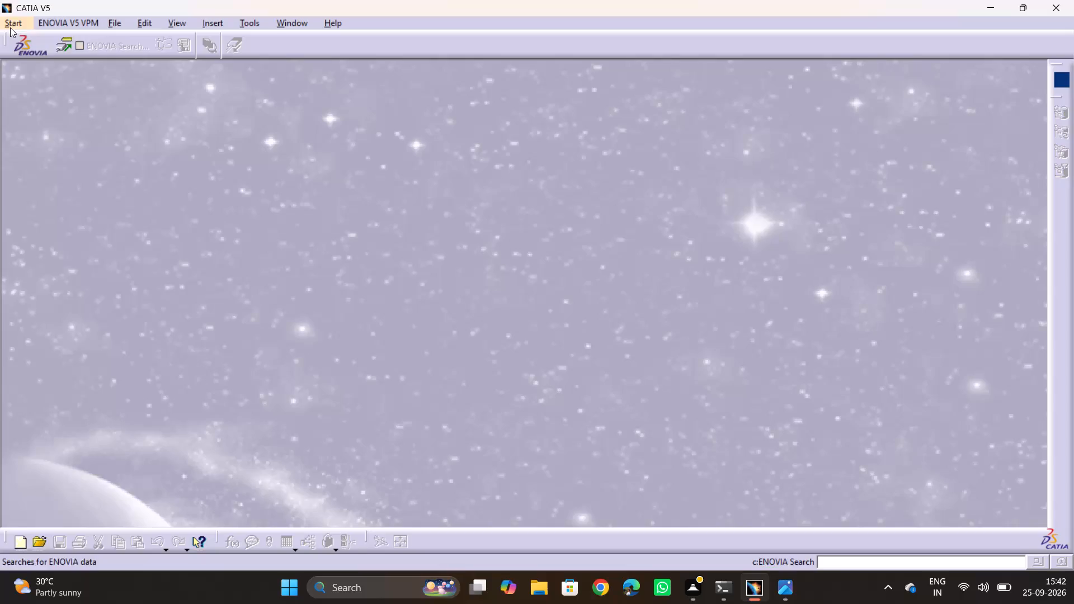
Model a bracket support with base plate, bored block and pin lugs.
Create a new Part Design part with the default name Part1 and hybrid design enabled.
{"action": "left_click", "coordinate": [10, 27]}
{"action": "left_click", "coordinate": [48, 78]}
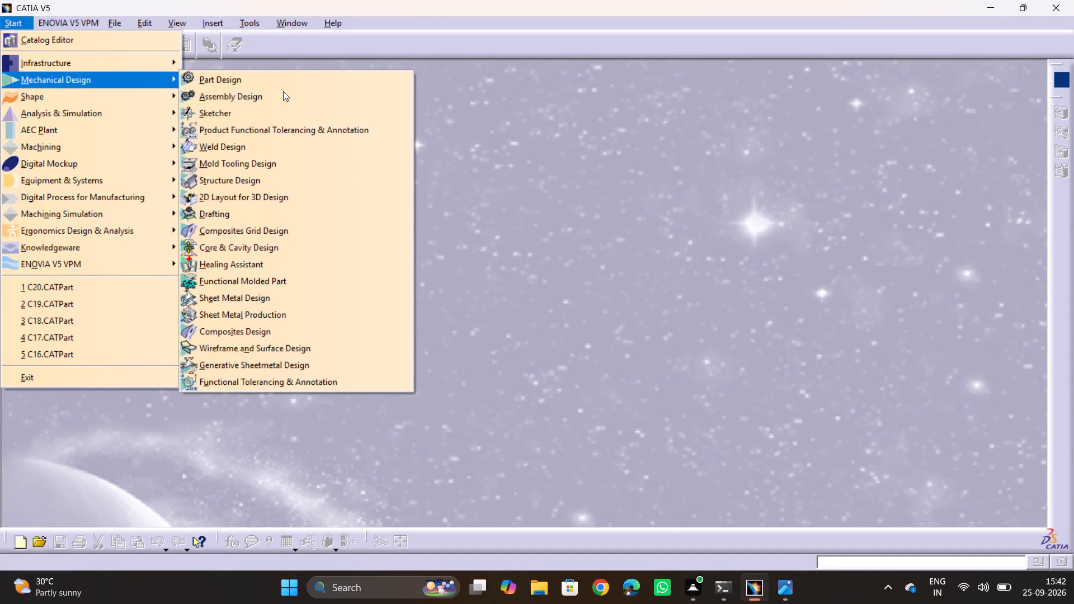
{"action": "left_click", "coordinate": [210, 83]}
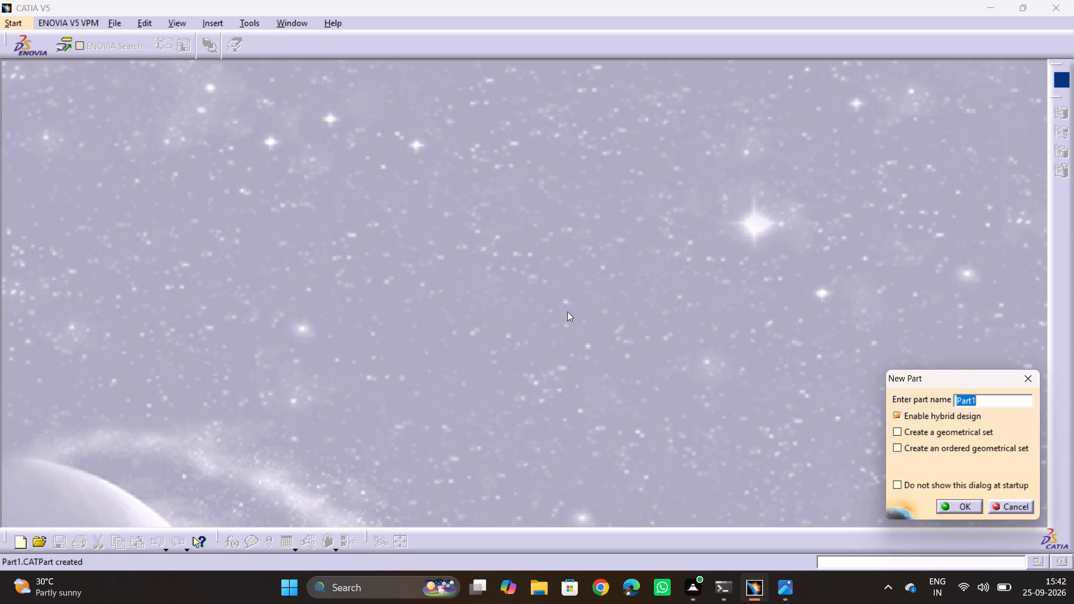
{"action": "key", "text": "Return"}
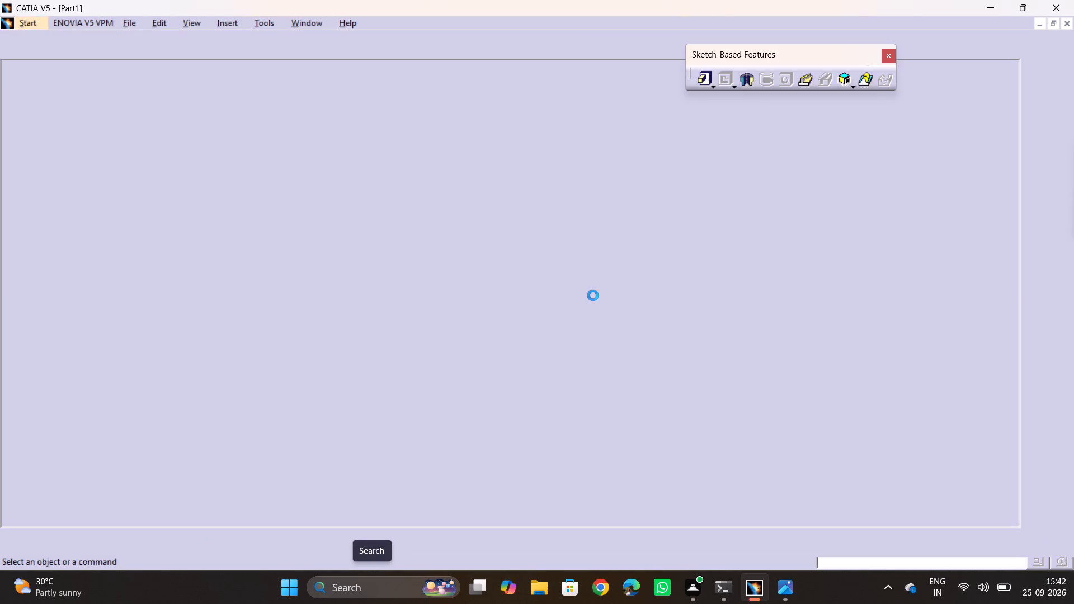
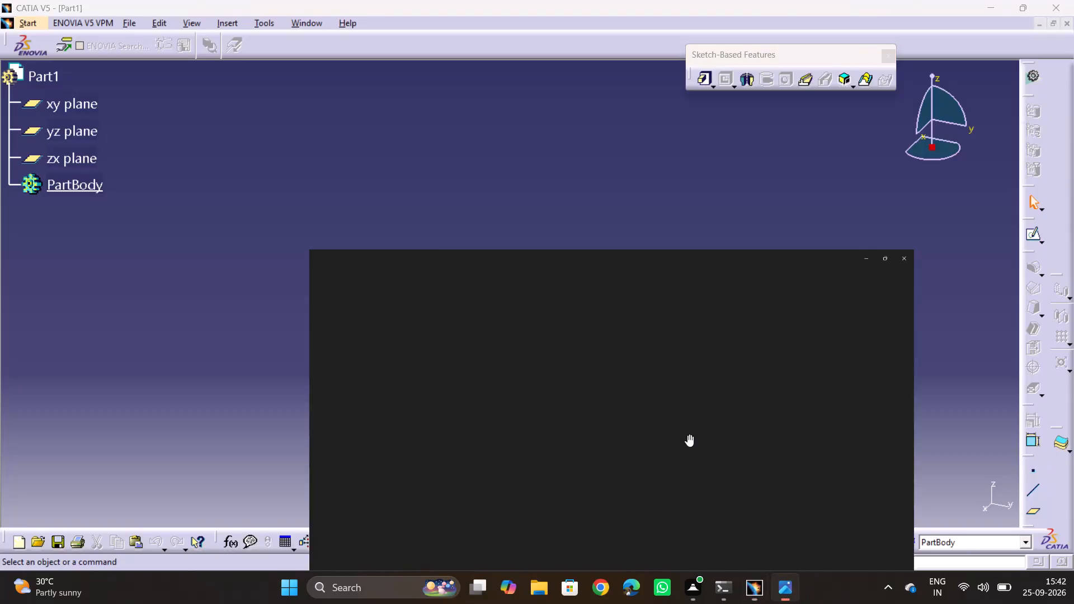
Examine the dimensioned views of the reference drawing 20.webp in the photo viewer, and return to the CATIA part.
{"action": "middle_click_drag", "start_coordinate": [543, 359], "coordinate": [554, 287]}
{"action": "scroll", "coordinate": [569, 430], "scroll_direction": "up", "scroll_amount": 1}
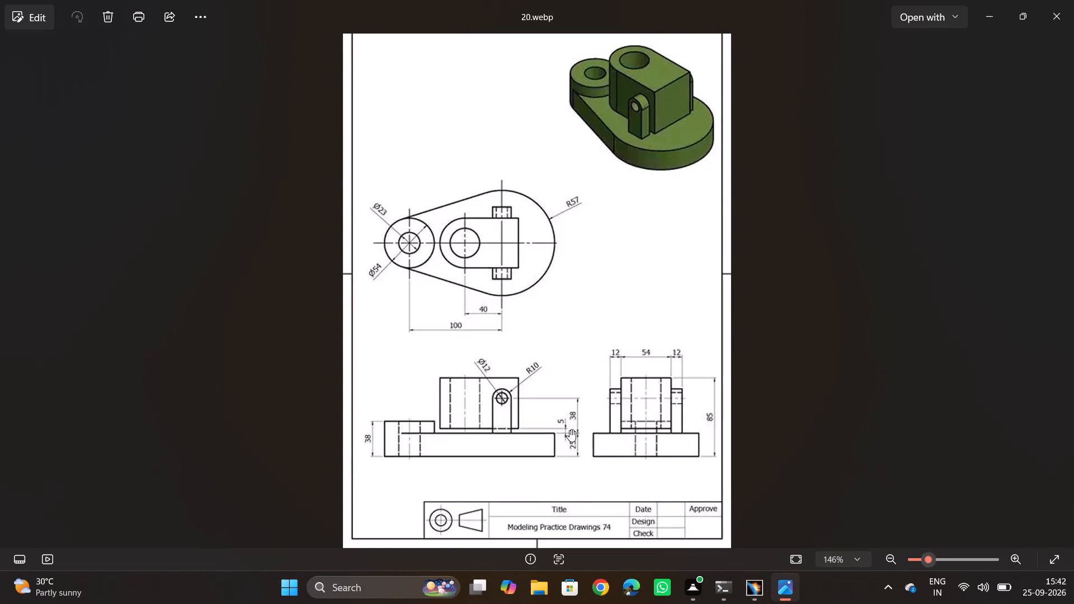
{"action": "scroll", "coordinate": [569, 430], "scroll_direction": "up", "scroll_amount": 1}
{"action": "scroll", "coordinate": [569, 430], "scroll_direction": "down", "scroll_amount": 2}
{"action": "middle_click_drag", "start_coordinate": [559, 399], "coordinate": [566, 370]}
{"action": "middle_click_drag", "start_coordinate": [566, 370], "coordinate": [566, 369]}
{"action": "key", "text": "alt+Tab"}
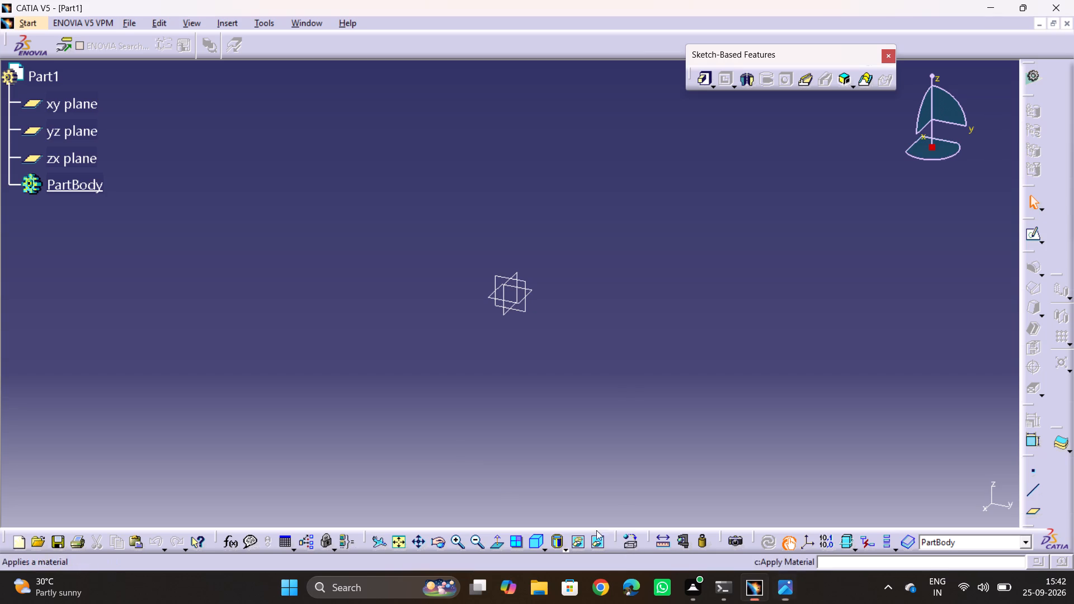
{"action": "key", "text": "alt+Tab"}
{"action": "key", "text": "alt+Tab"}
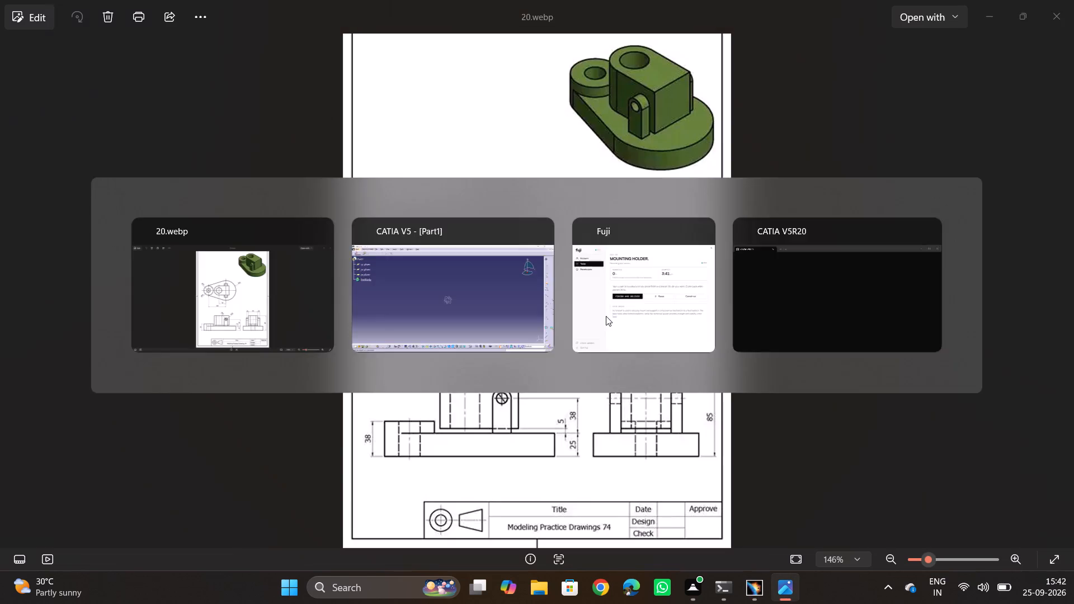
Start a sketch on the xy plane and draw a circle about 25 mm in diameter centred on the origin.
{"action": "left_click", "coordinate": [529, 294]}
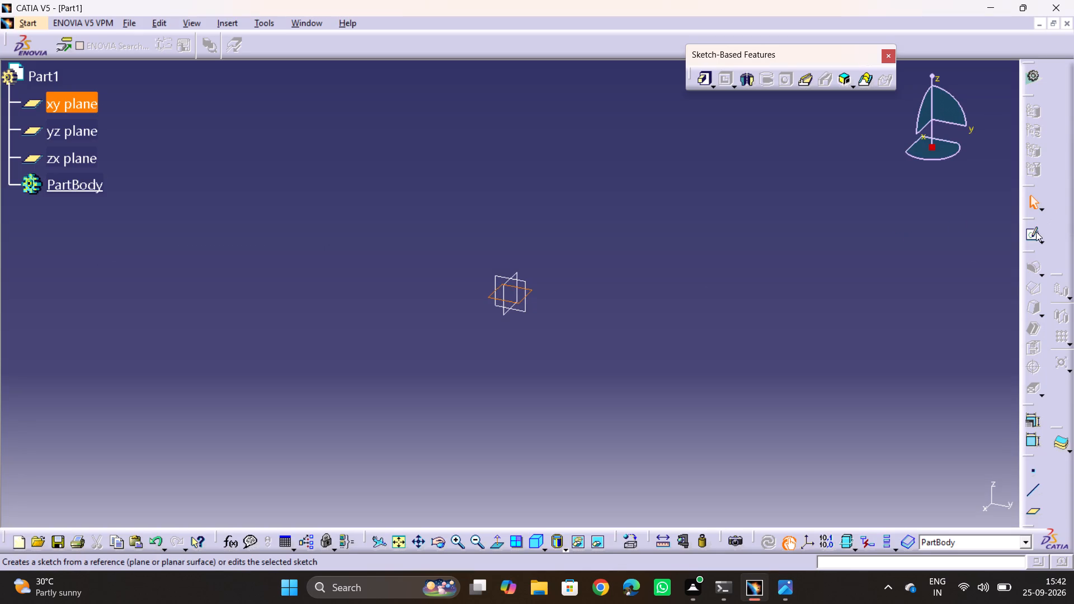
{"action": "left_click", "coordinate": [1036, 232]}
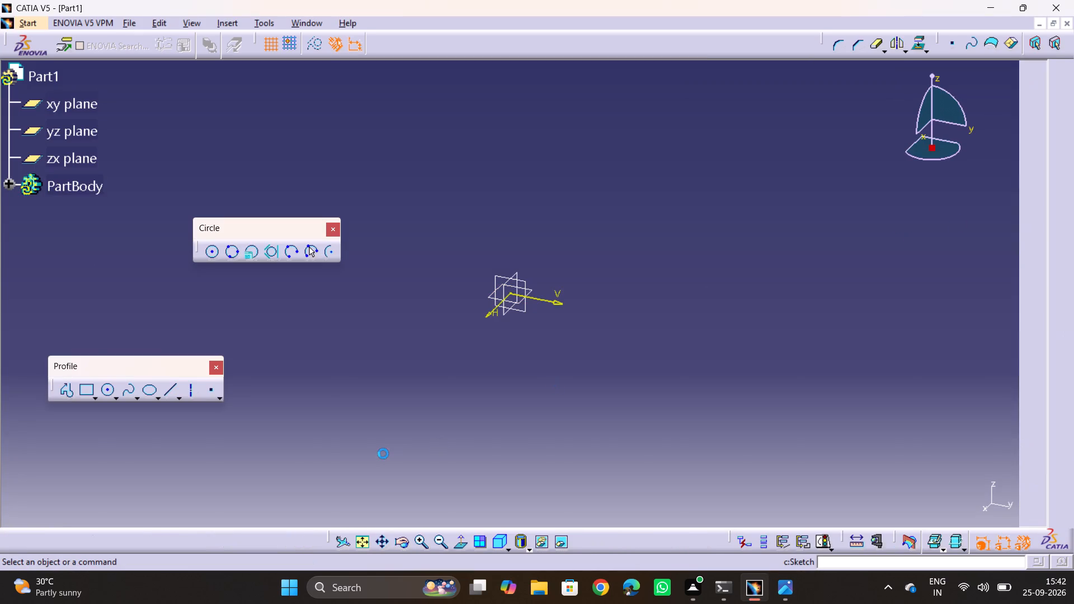
{"action": "middle_click_drag", "start_coordinate": [530, 339], "coordinate": [552, 266], "text": "ctrl"}
{"action": "middle_click_drag", "start_coordinate": [689, 275], "coordinate": [638, 314]}
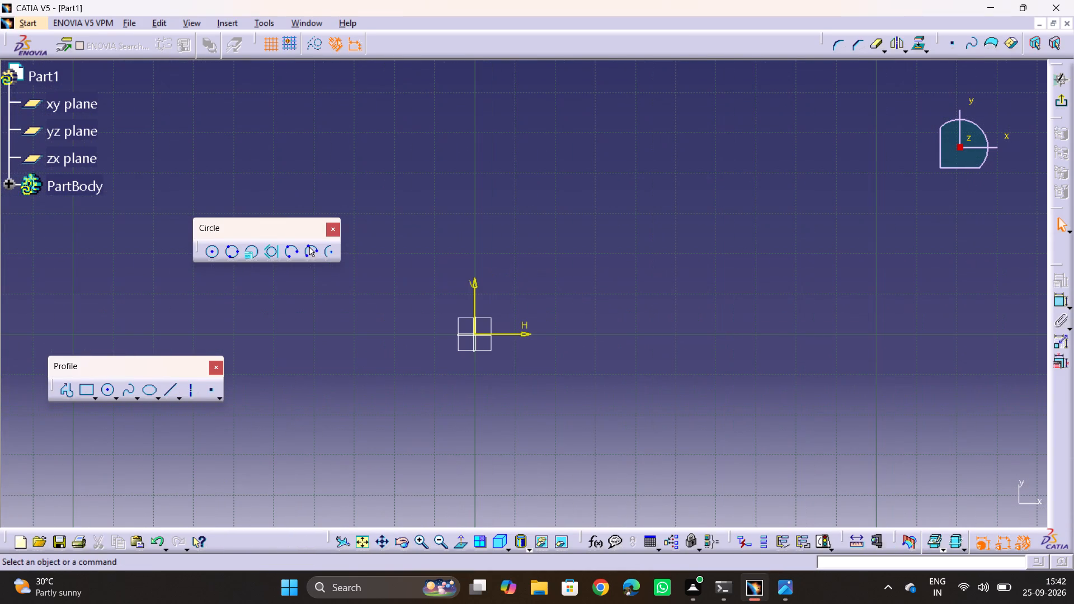
{"action": "left_click", "coordinate": [112, 392]}
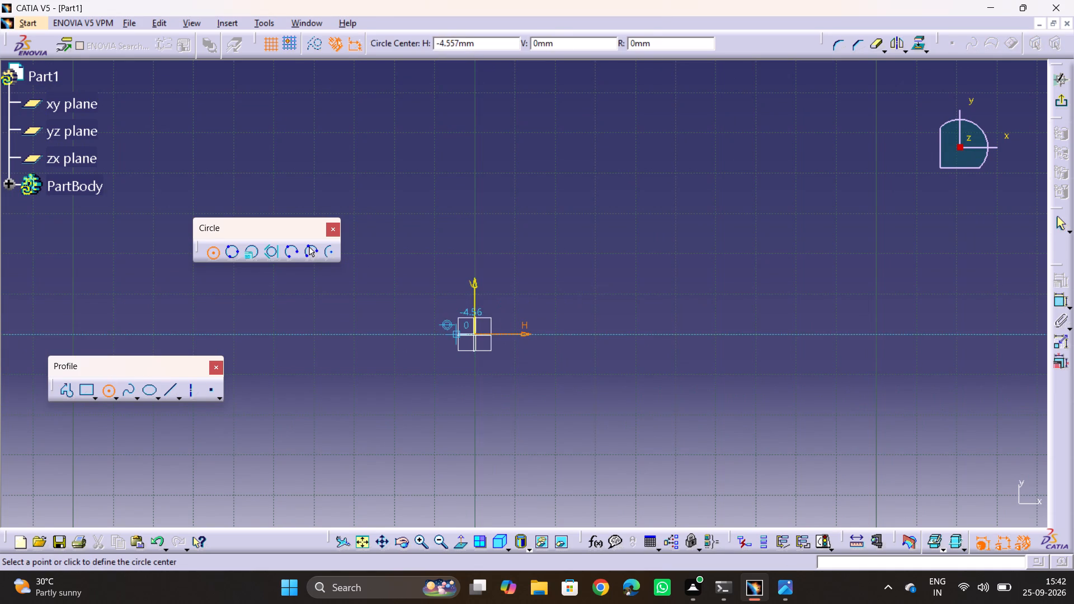
{"action": "left_click", "coordinate": [474, 336]}
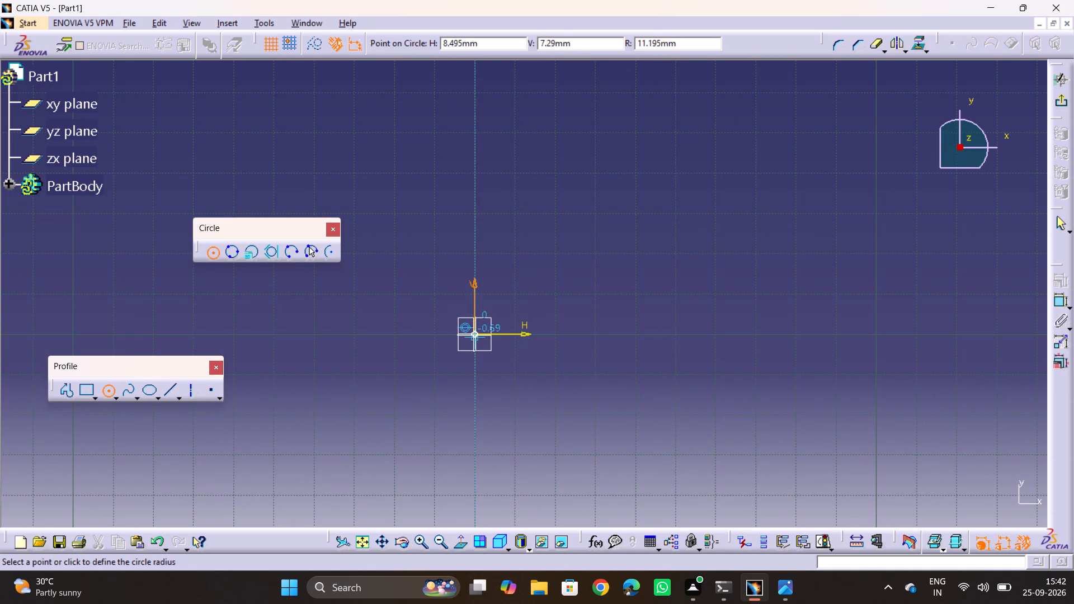
{"action": "left_click", "coordinate": [512, 300]}
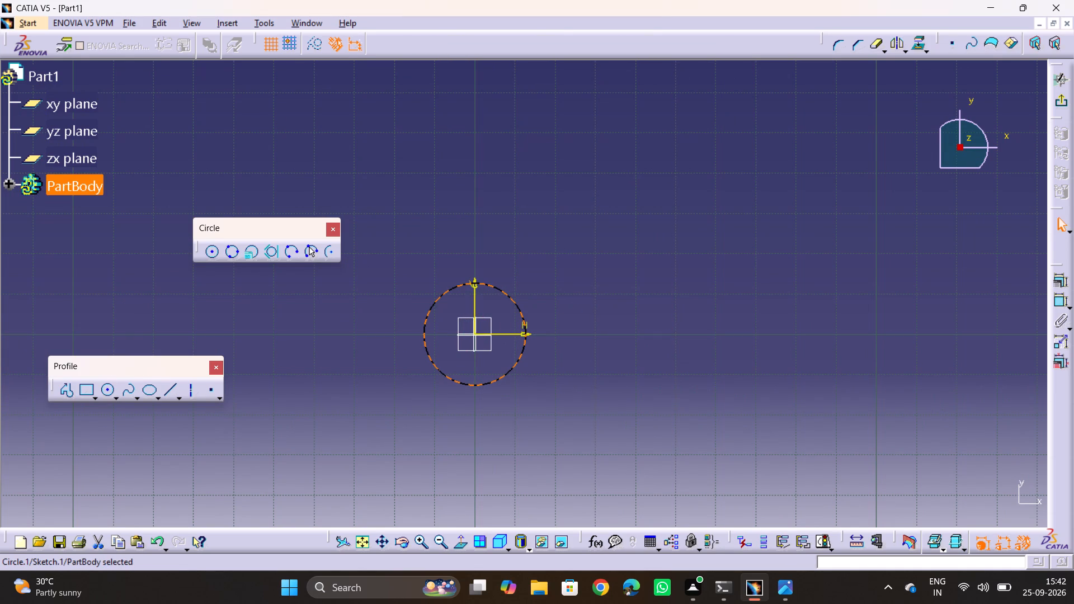
Draw a second circle about 44 mm in diameter, centred on the positive H axis about 59 mm from the origin.
{"action": "left_click", "coordinate": [371, 546]}
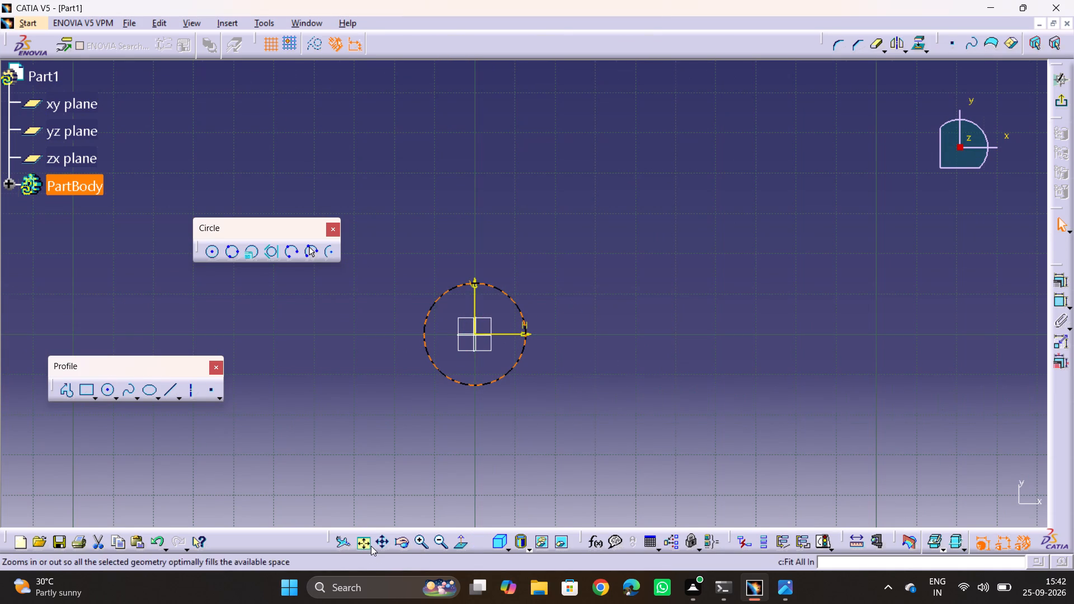
{"action": "left_click", "coordinate": [467, 541]}
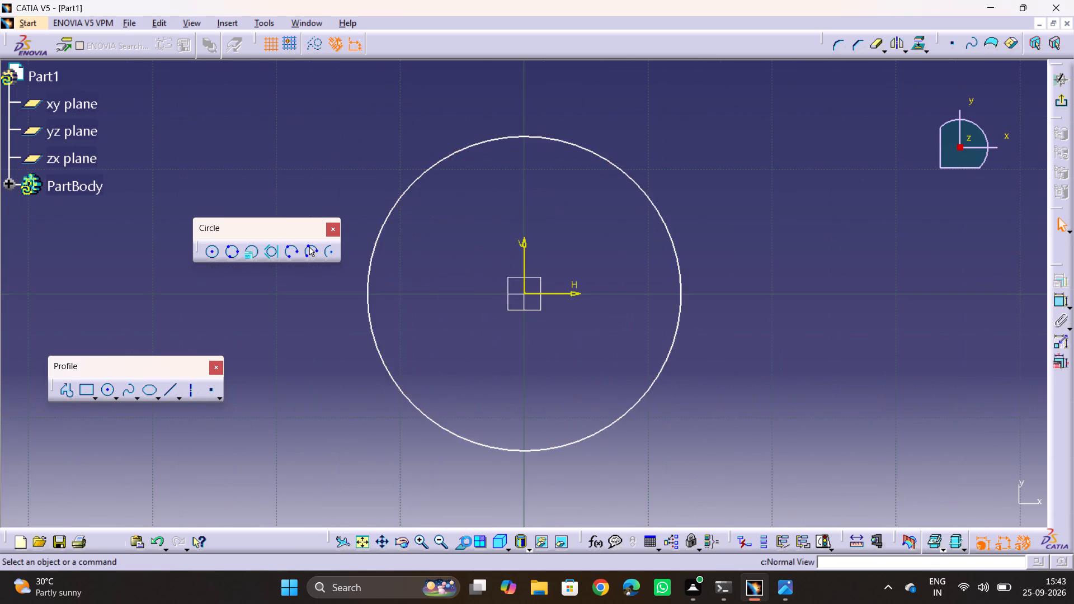
{"action": "left_click", "coordinate": [467, 541]}
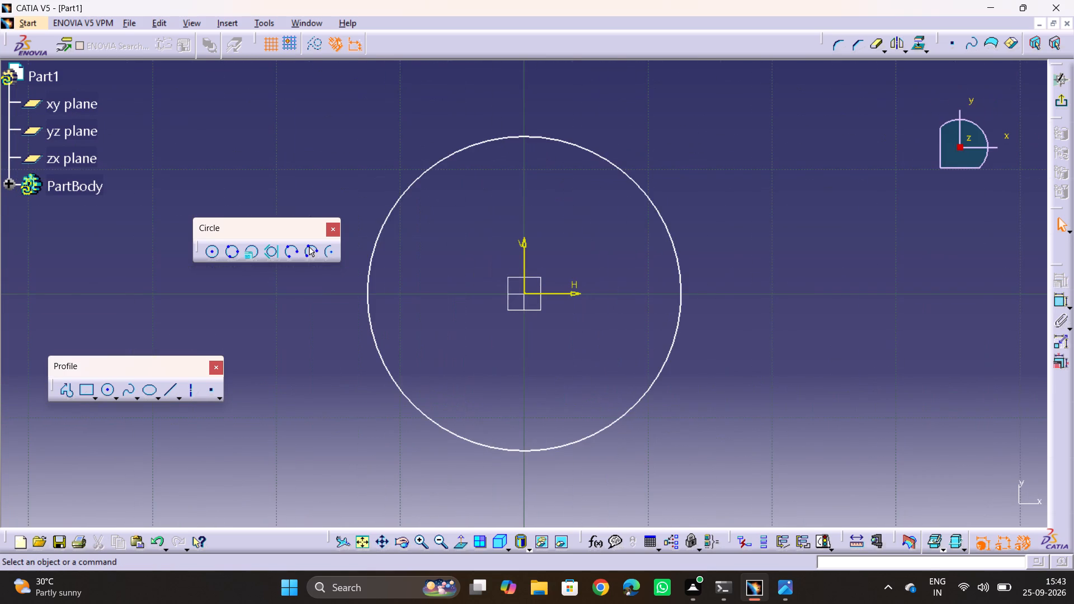
{"action": "middle_click_drag", "start_coordinate": [497, 355], "coordinate": [484, 438], "text": "ctrl"}
{"action": "key", "text": "alt+Tab"}
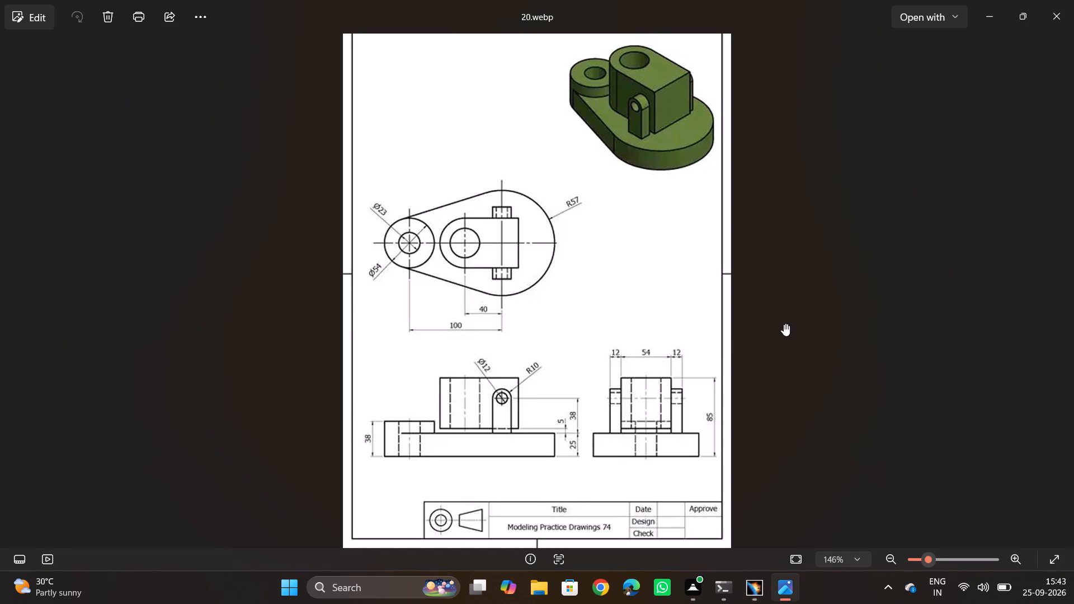
{"action": "key", "text": "alt+Tab"}
{"action": "left_click", "coordinate": [114, 388]}
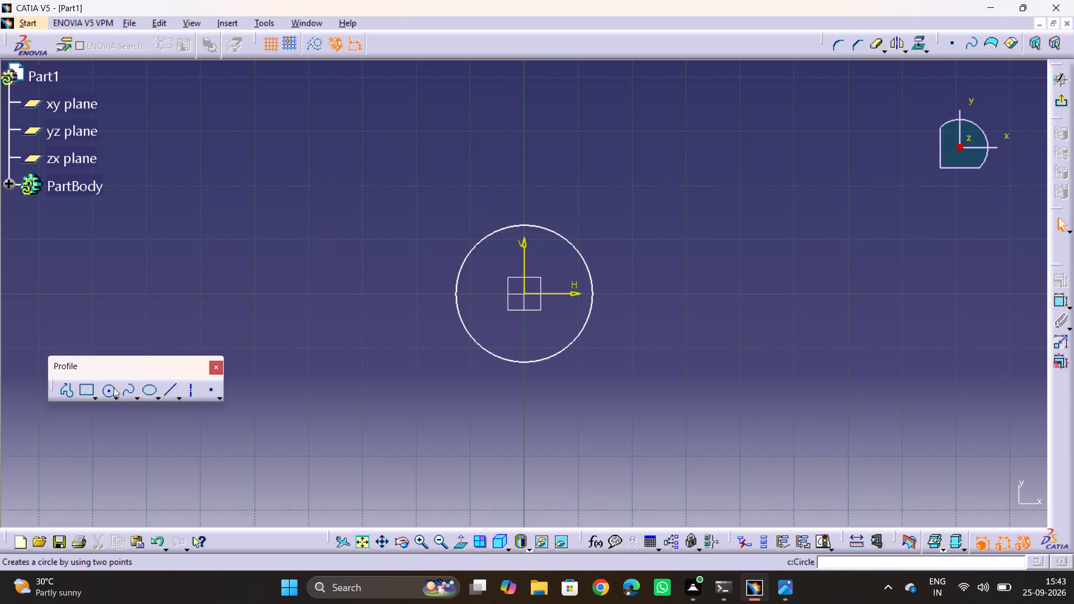
{"action": "left_click", "coordinate": [106, 391]}
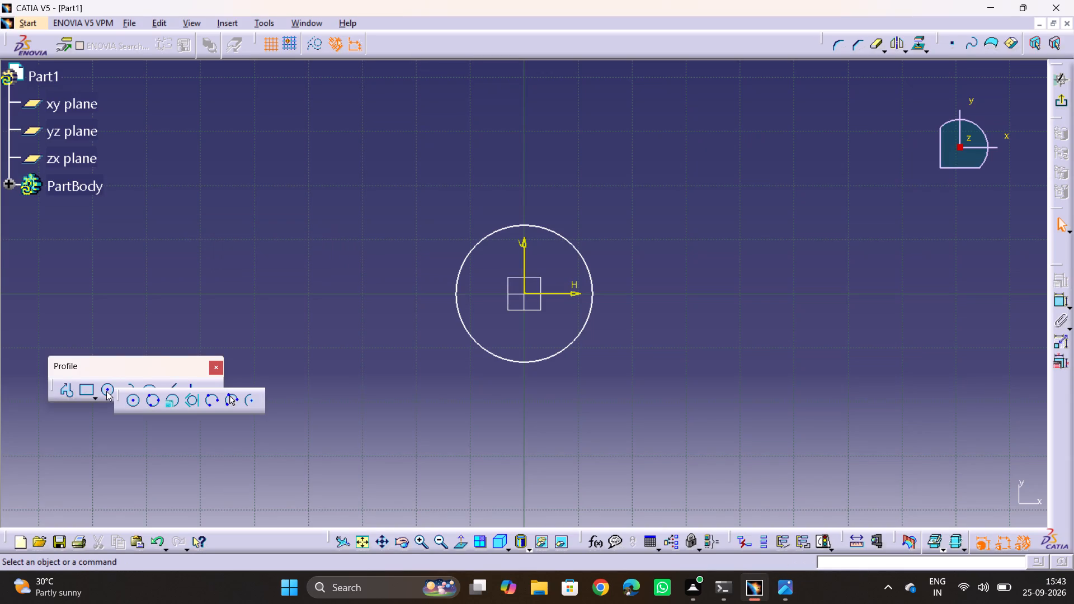
{"action": "left_click", "coordinate": [110, 389]}
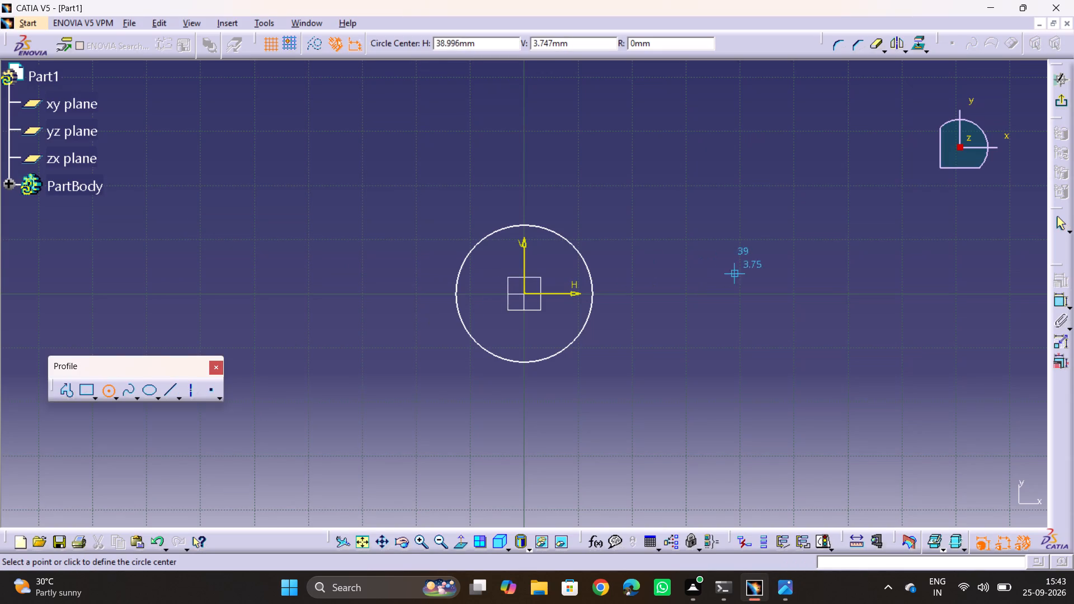
{"action": "left_click", "coordinate": [845, 294]}
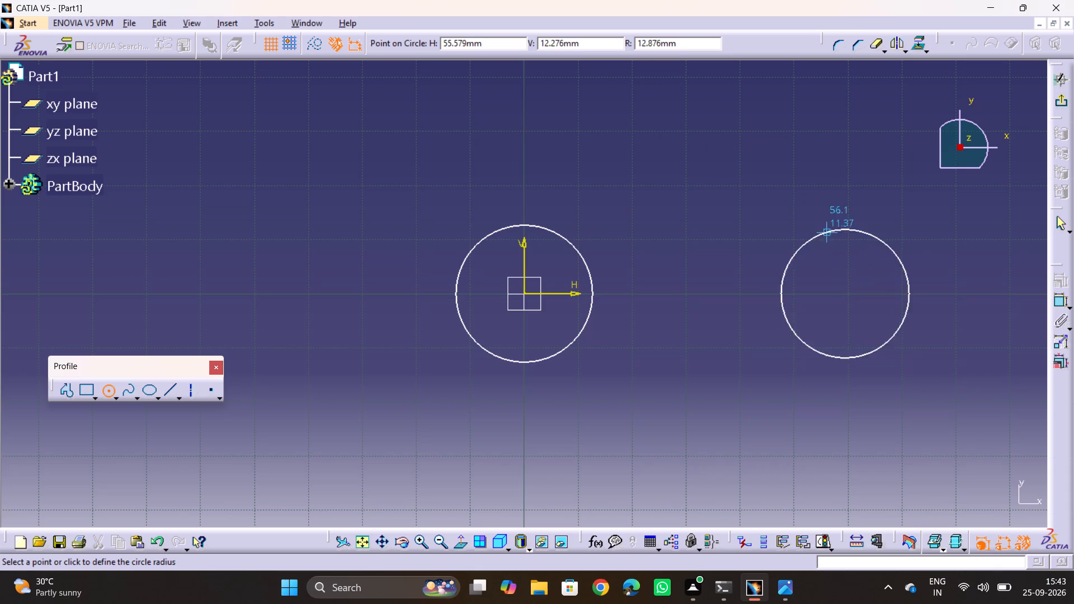
{"action": "left_click", "coordinate": [803, 184]}
{"action": "left_click", "coordinate": [707, 229]}
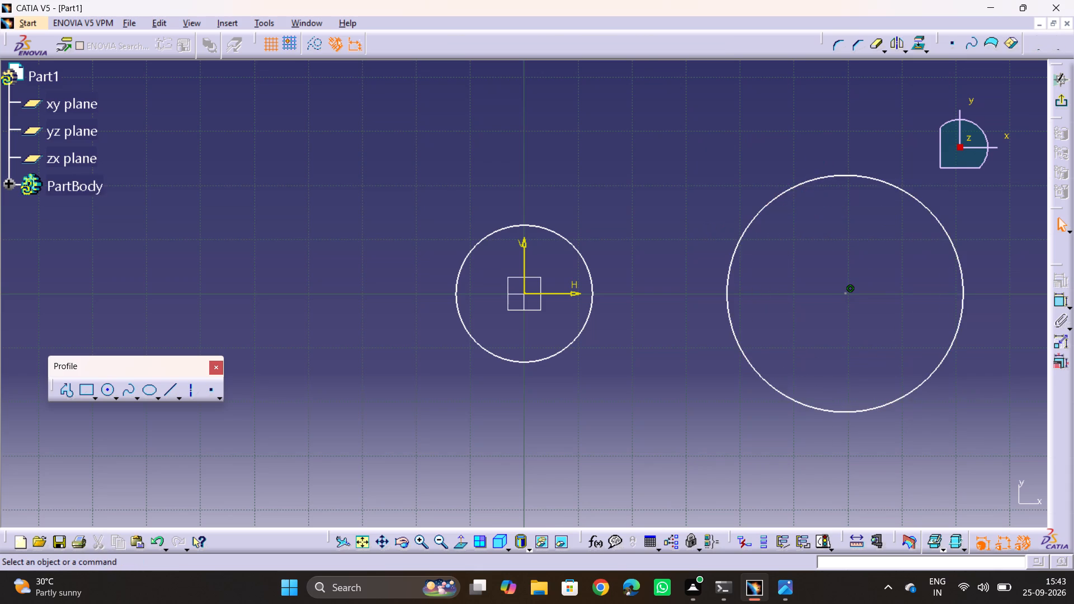
Add diameter dimensions to the origin circle and to the second circle.
{"action": "key", "text": "alt+Tab"}
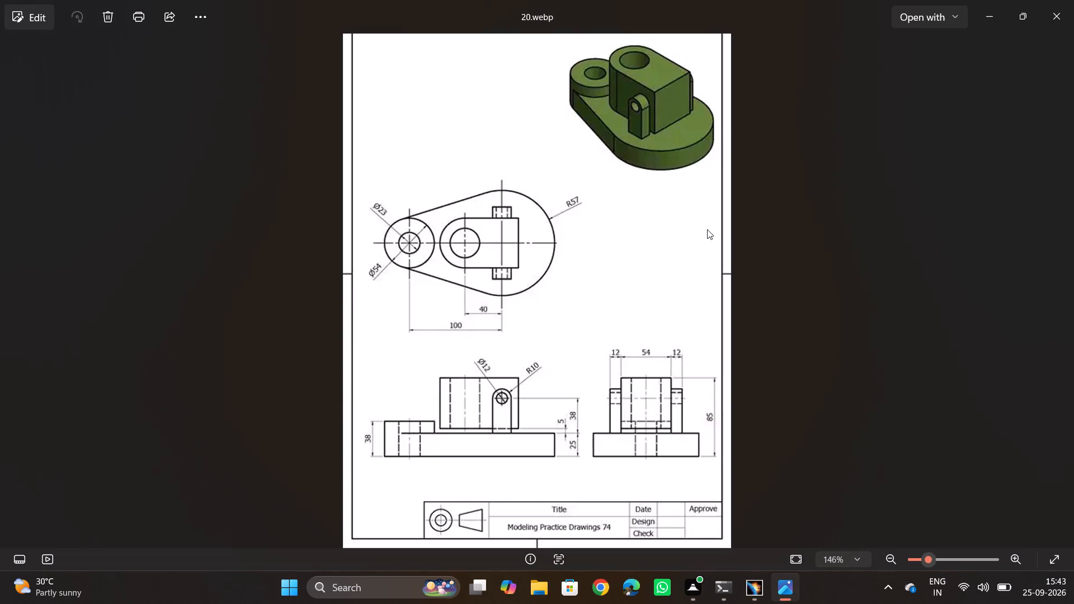
{"action": "key", "text": "alt+Tab"}
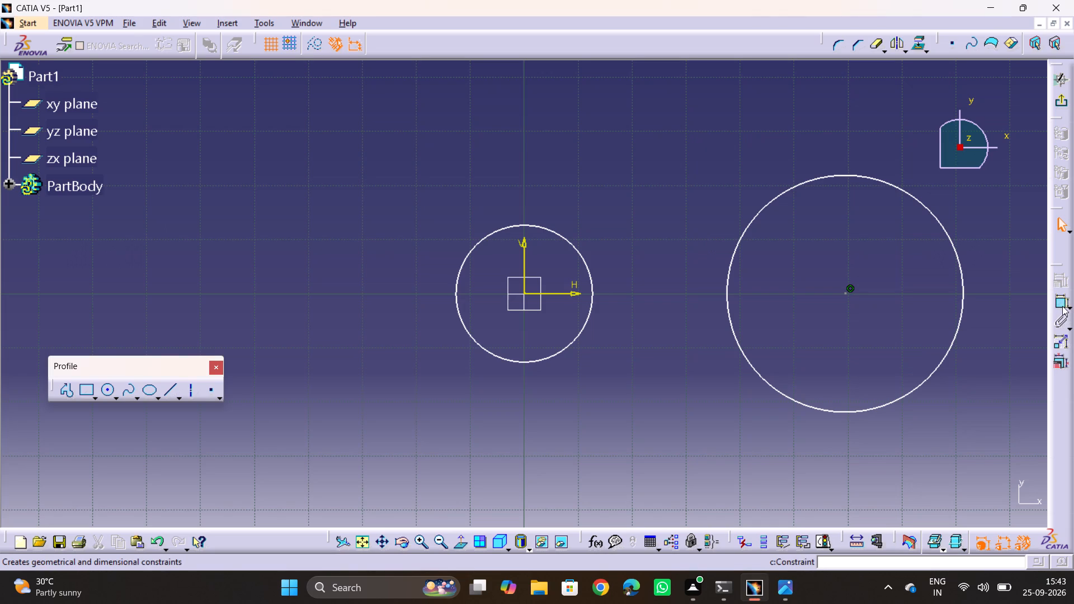
{"action": "left_click", "coordinate": [1062, 306]}
{"action": "left_click", "coordinate": [580, 335]}
{"action": "left_click", "coordinate": [549, 335]}
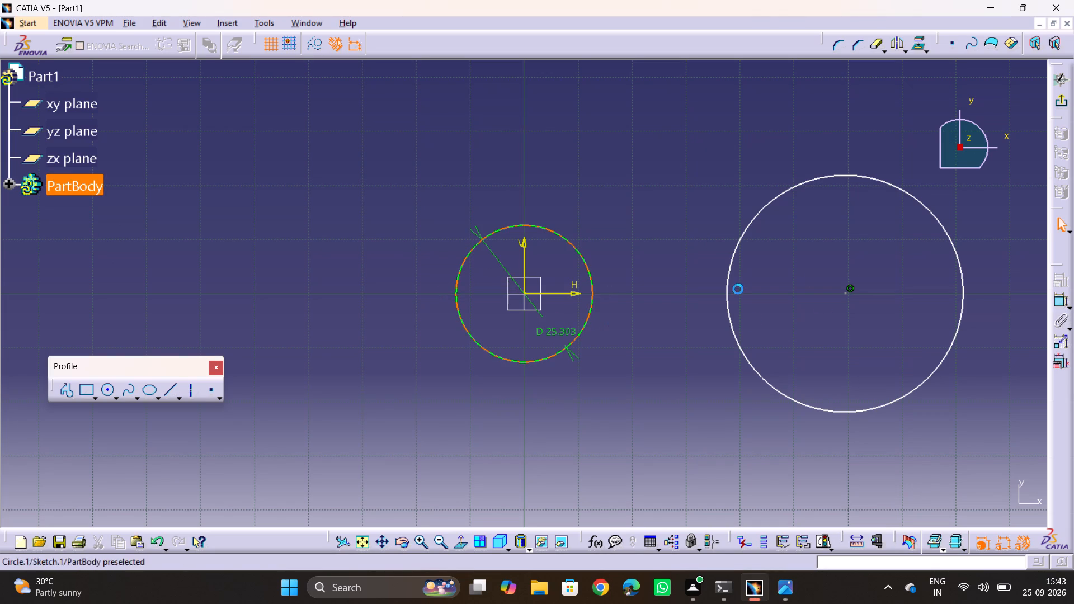
{"action": "left_click", "coordinate": [1059, 303]}
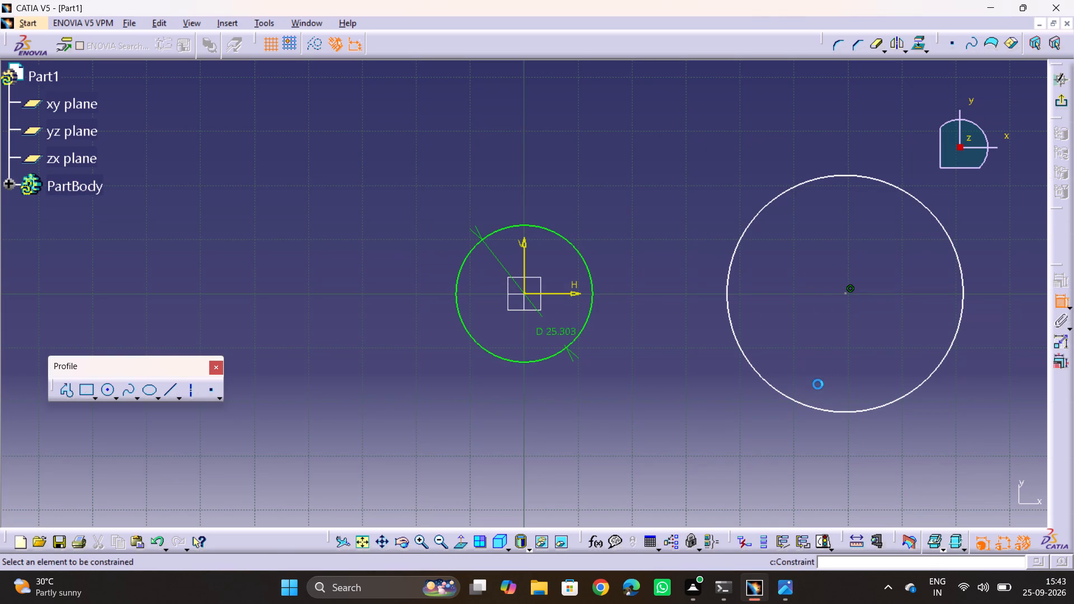
{"action": "left_click", "coordinate": [812, 409]}
{"action": "left_click", "coordinate": [807, 356]}
Dimension the distance from the V axis to the second circle's centre and set it to 100 mm.
{"action": "key", "text": "alt+Tab"}
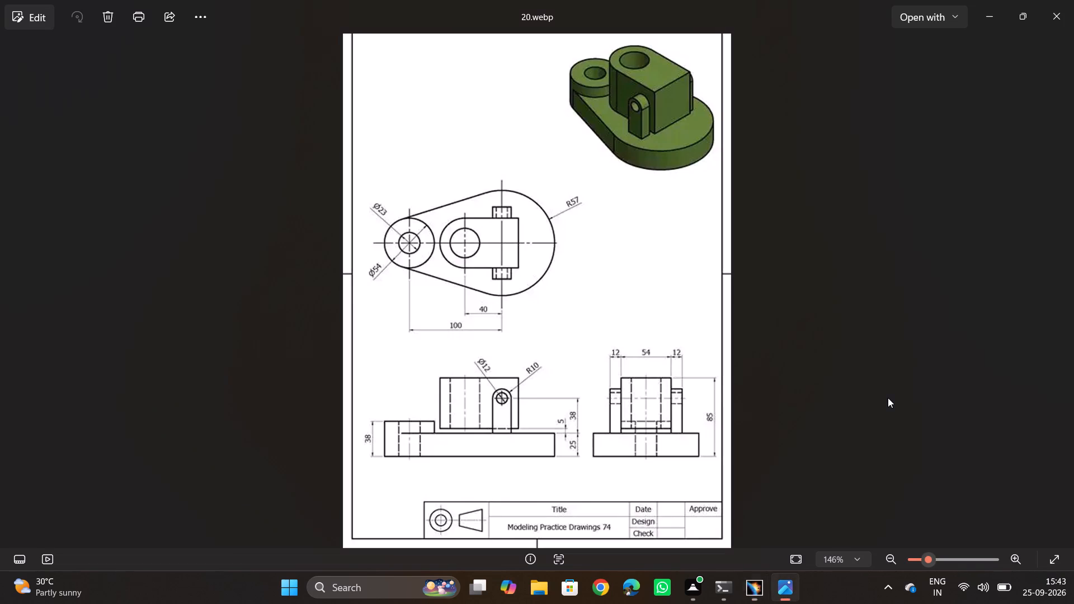
{"action": "key", "text": "alt+Tab"}
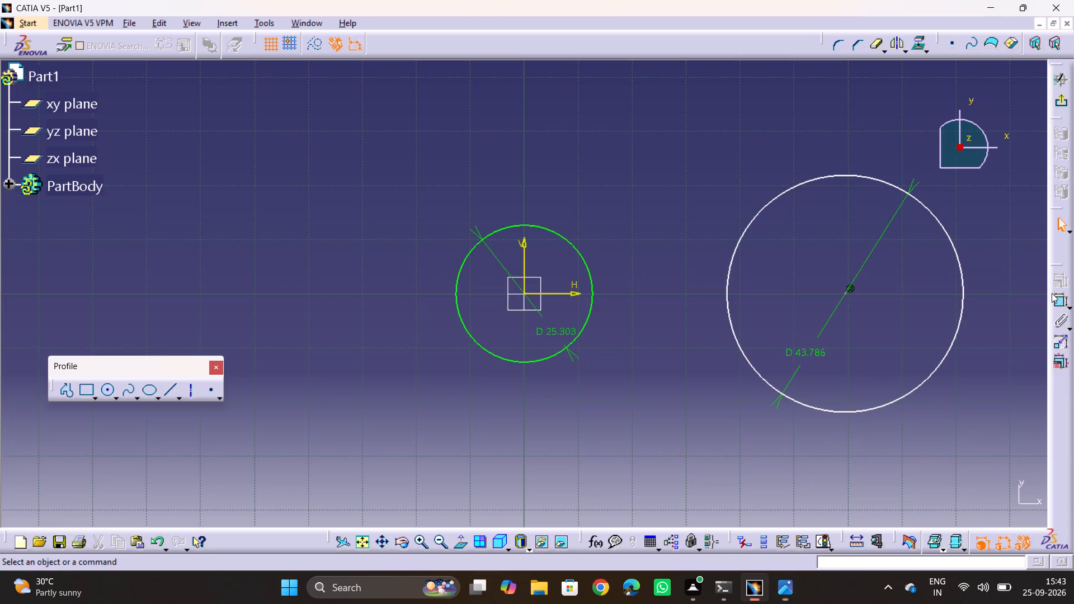
{"action": "left_click", "coordinate": [1057, 301]}
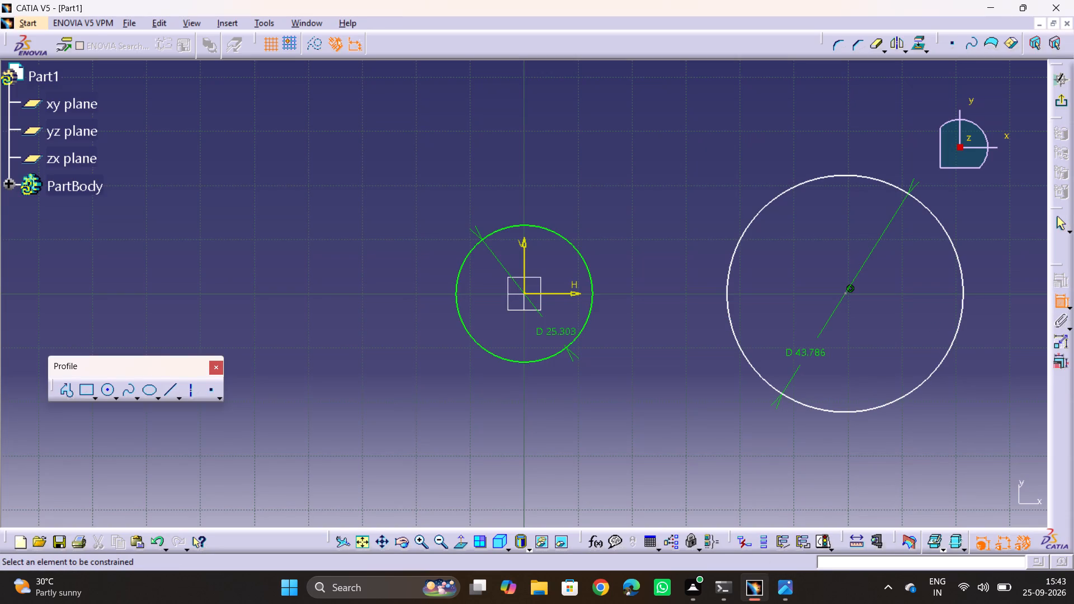
{"action": "left_click", "coordinate": [846, 293]}
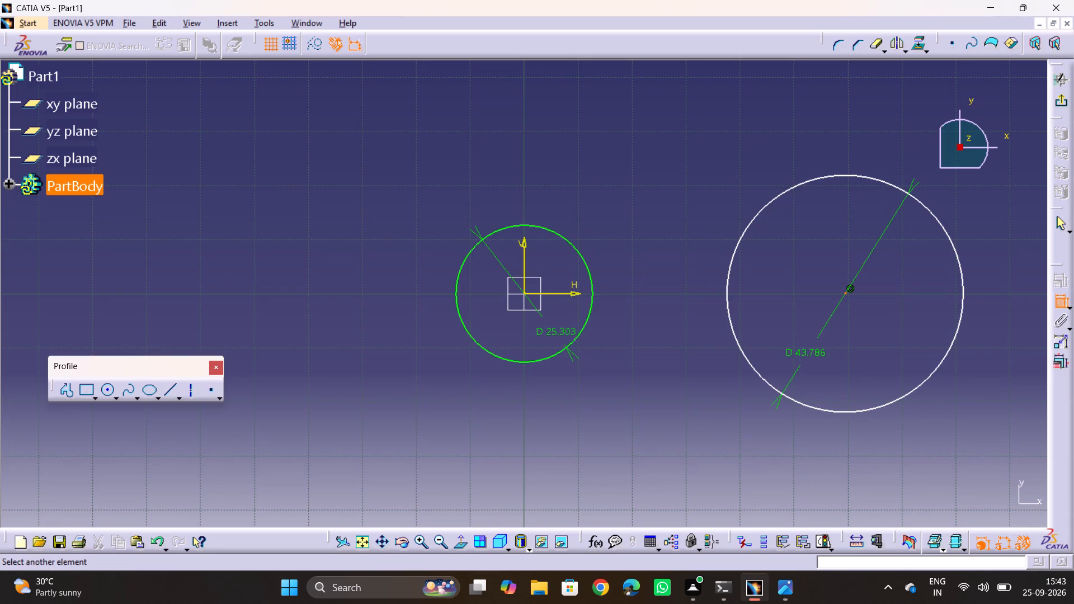
{"action": "left_click", "coordinate": [524, 276]}
{"action": "left_click", "coordinate": [692, 475]}
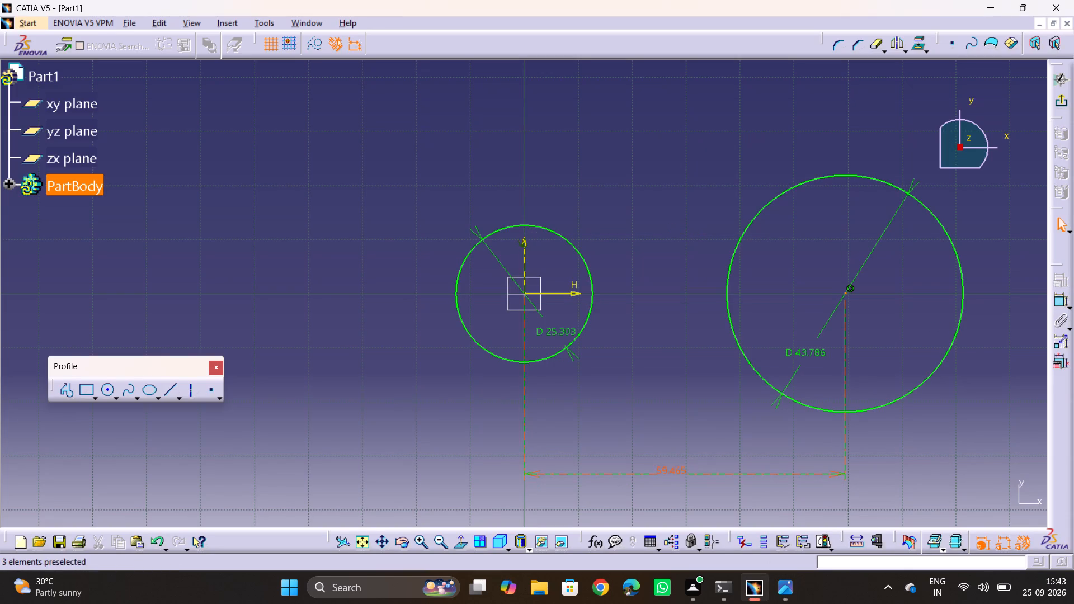
{"action": "double_click", "coordinate": [664, 470]}
{"action": "key", "text": "1"}
{"action": "type", "text": "00"}
{"action": "key", "text": "Return"}
{"action": "left_click", "coordinate": [686, 412]}
After checking the reference drawing, set the origin circle's diameter to 54 mm.
{"action": "middle_click_drag", "start_coordinate": [654, 346], "coordinate": [659, 400], "text": "ctrl"}
{"action": "key", "text": "alt+Tab"}
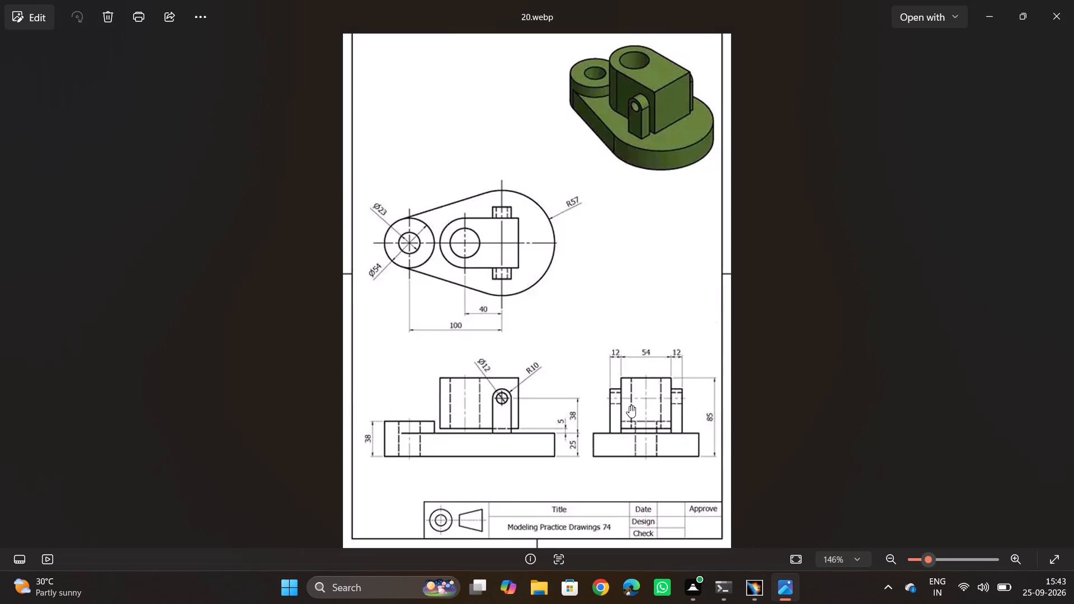
{"action": "key", "text": "alt+Tab"}
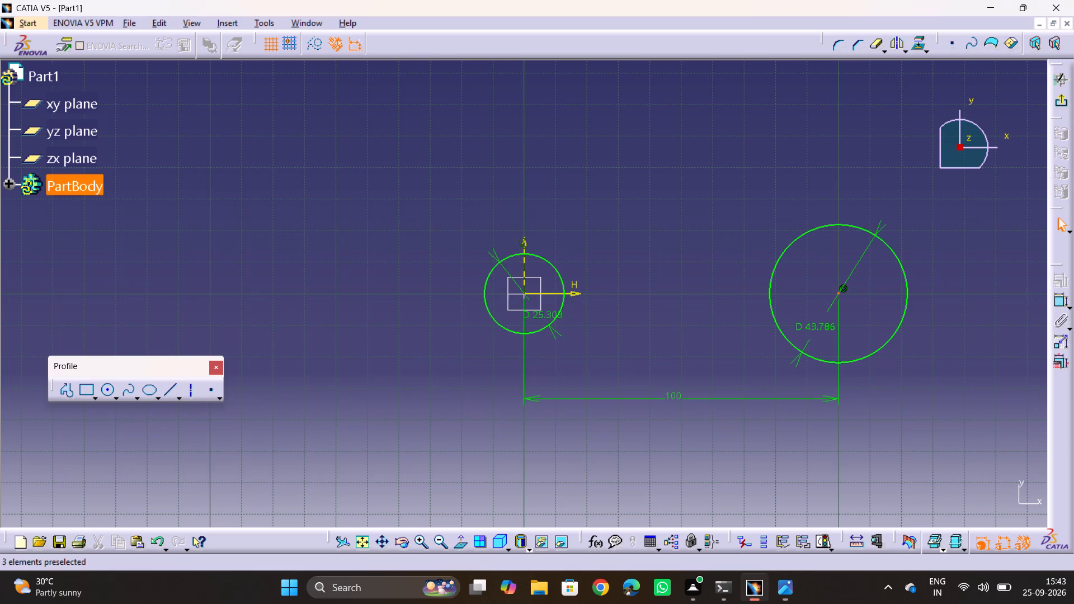
{"action": "double_click", "coordinate": [541, 314]}
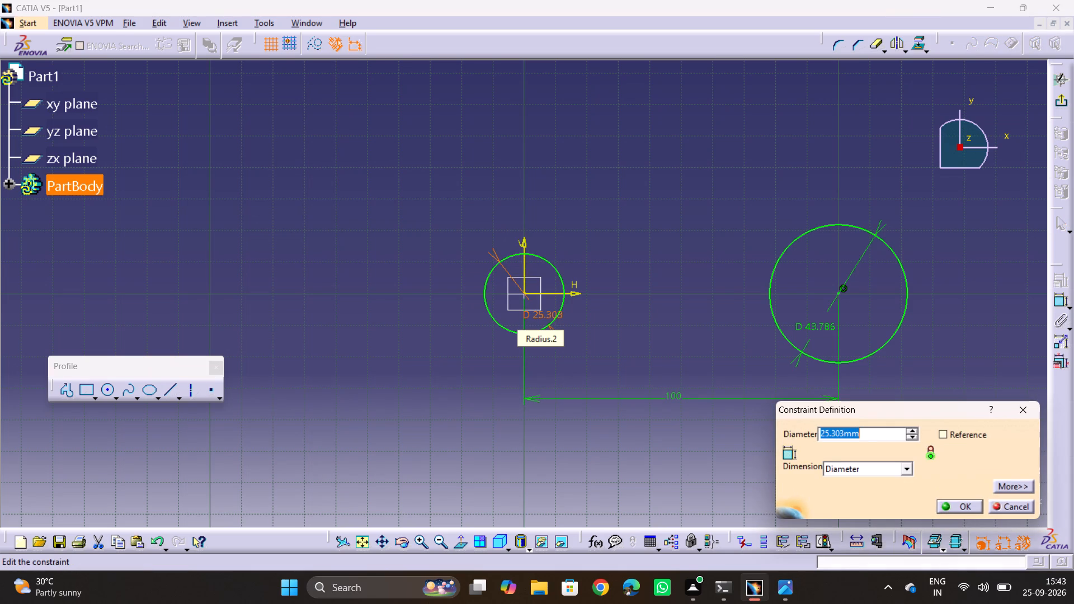
{"action": "key", "text": "5"}
{"action": "key", "text": "4"}
{"action": "key", "text": "Return"}
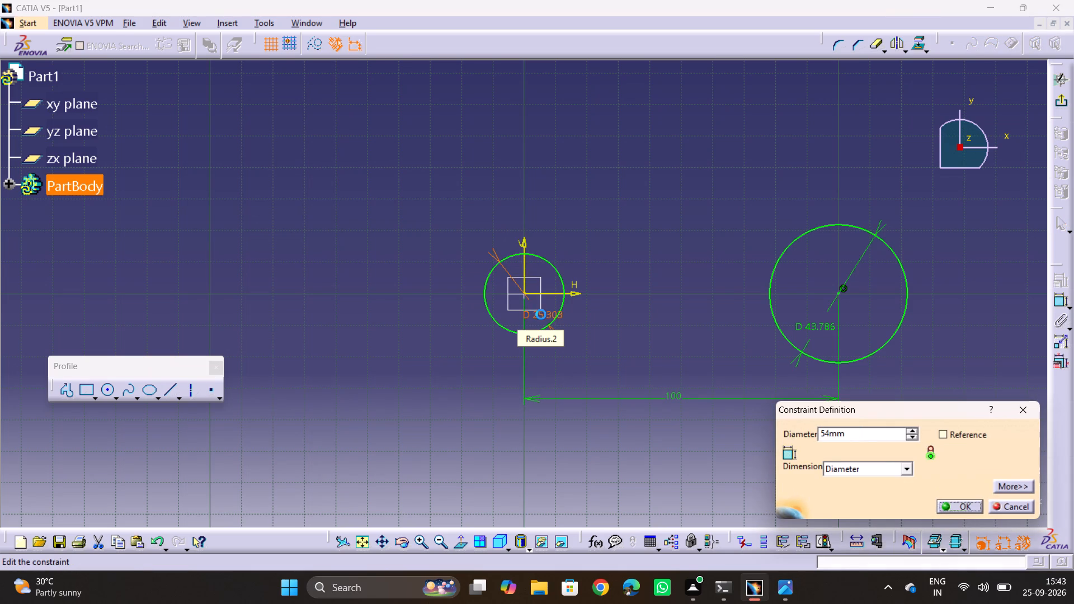
{"action": "left_click", "coordinate": [663, 316]}
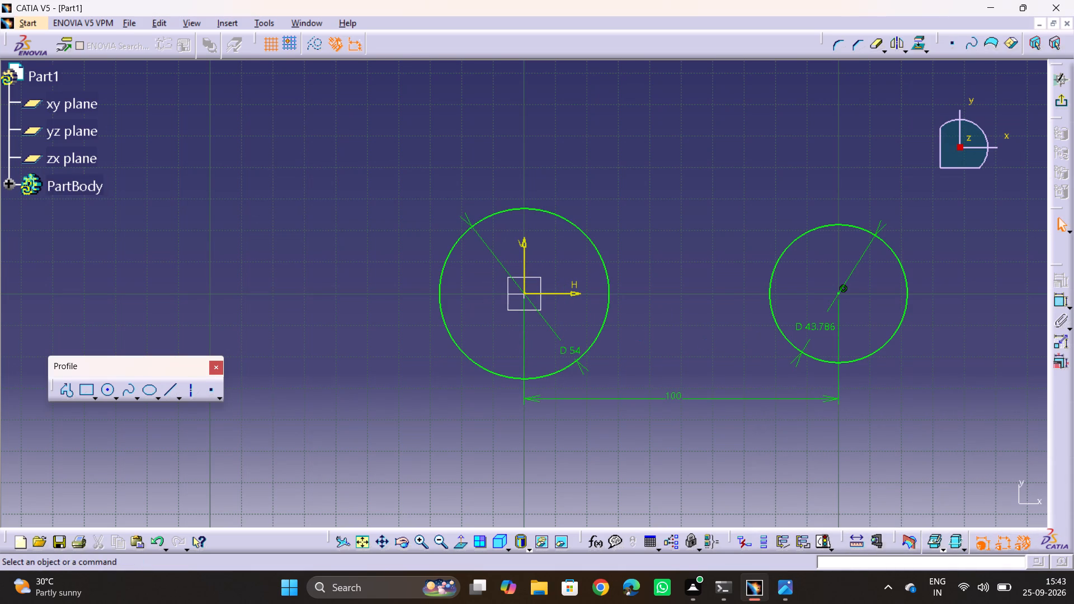
Set the second circle's diameter to 114 mm.
{"action": "double_click", "coordinate": [824, 327]}
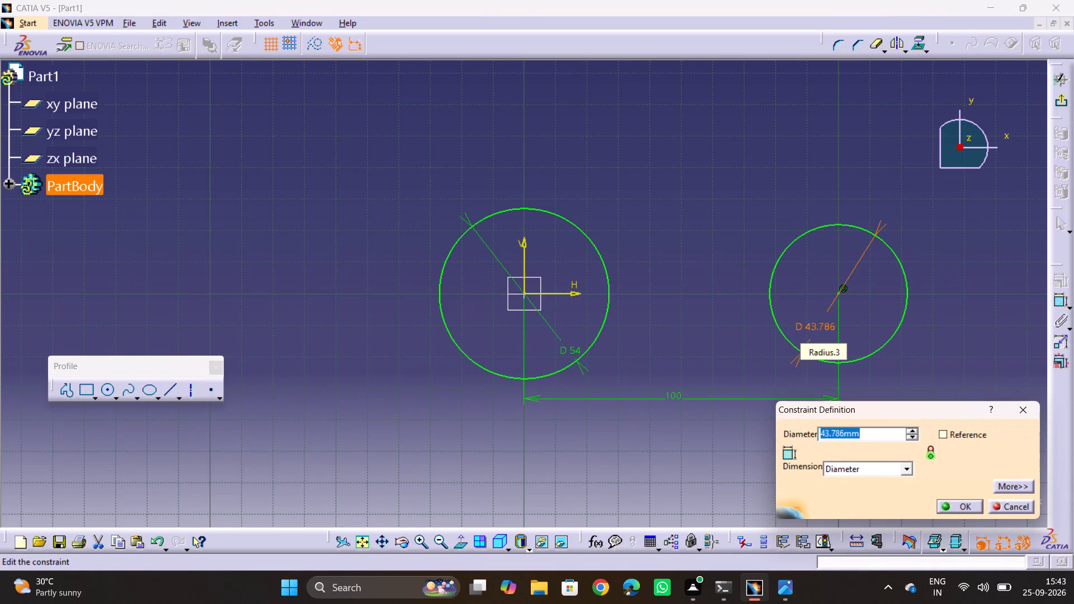
{"action": "type", "text": "114"}
{"action": "key", "text": "Return"}
{"action": "left_click", "coordinate": [592, 194]}
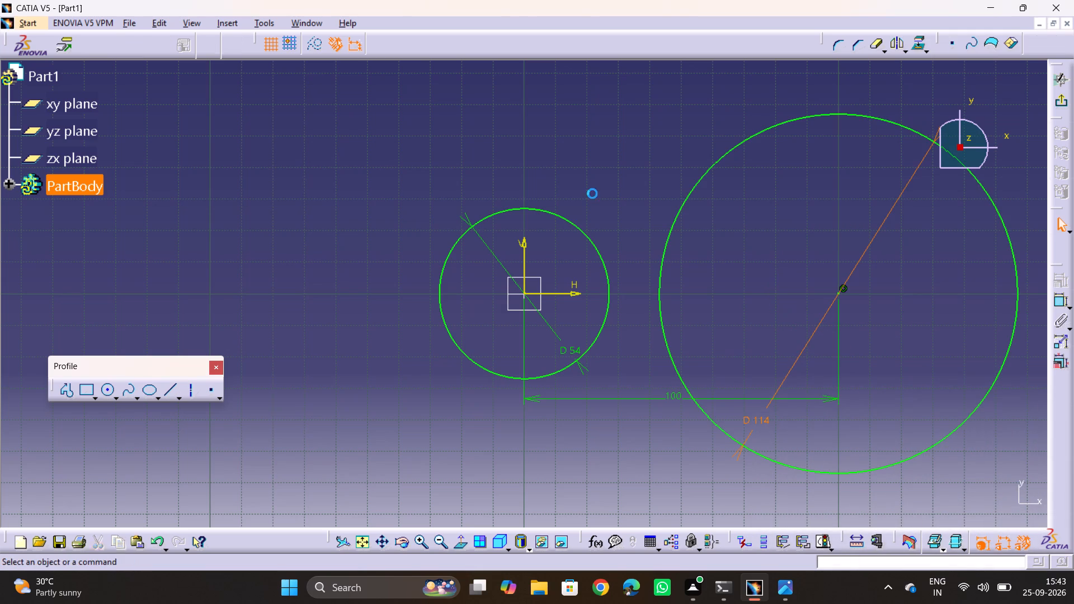
After checking the reference drawing, draw two bi-tangent lines joining the 54 mm and 114 mm circles, one above and one below the H axis.
{"action": "key", "text": "alt+Tab"}
{"action": "key", "text": "alt+Tab"}
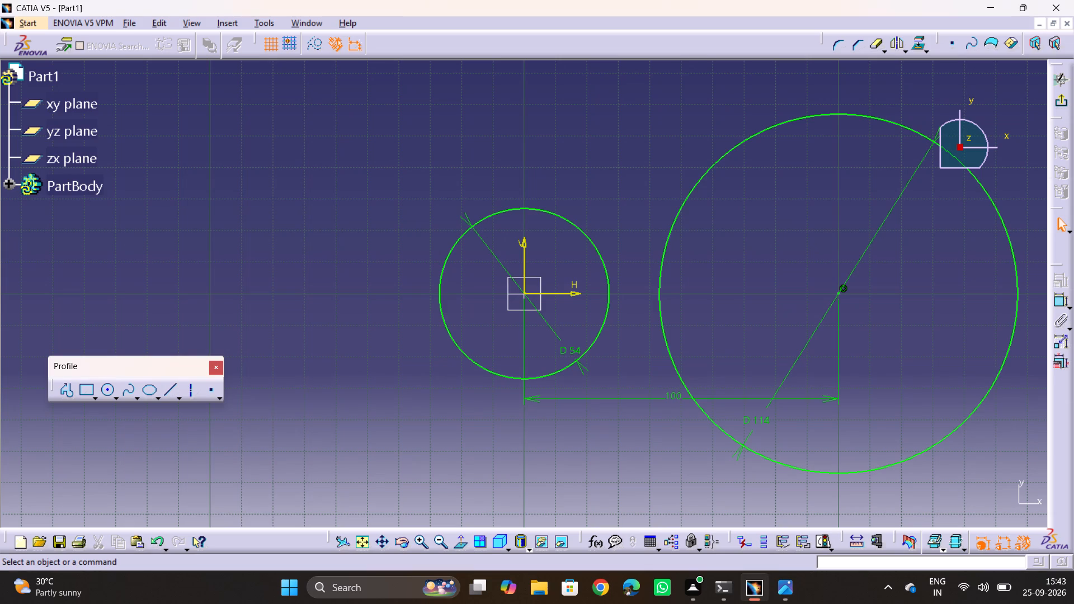
{"action": "left_click", "coordinate": [176, 397]}
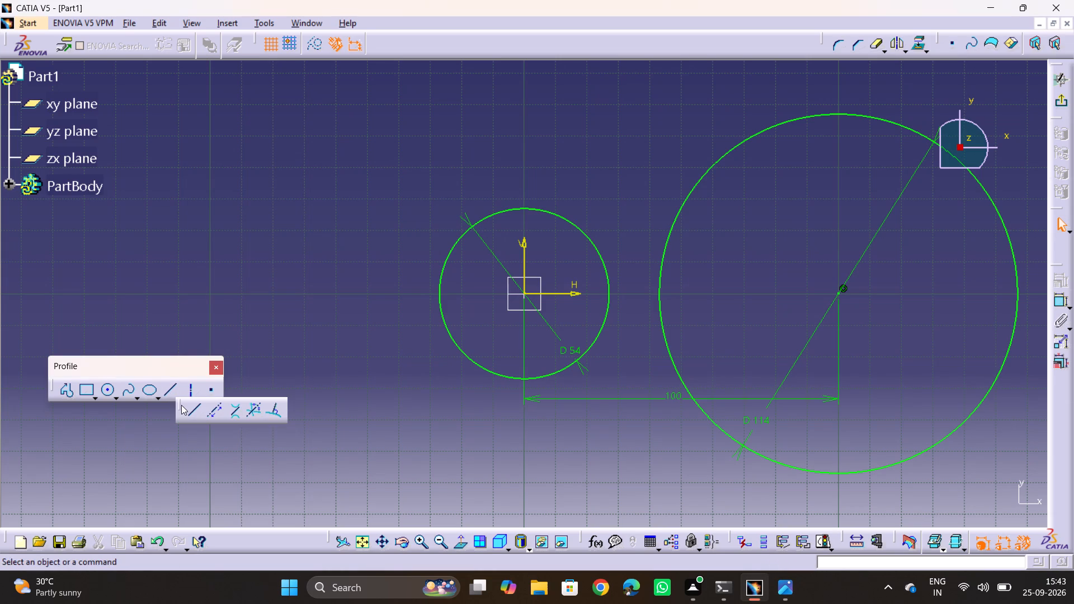
{"action": "left_click", "coordinate": [233, 409]}
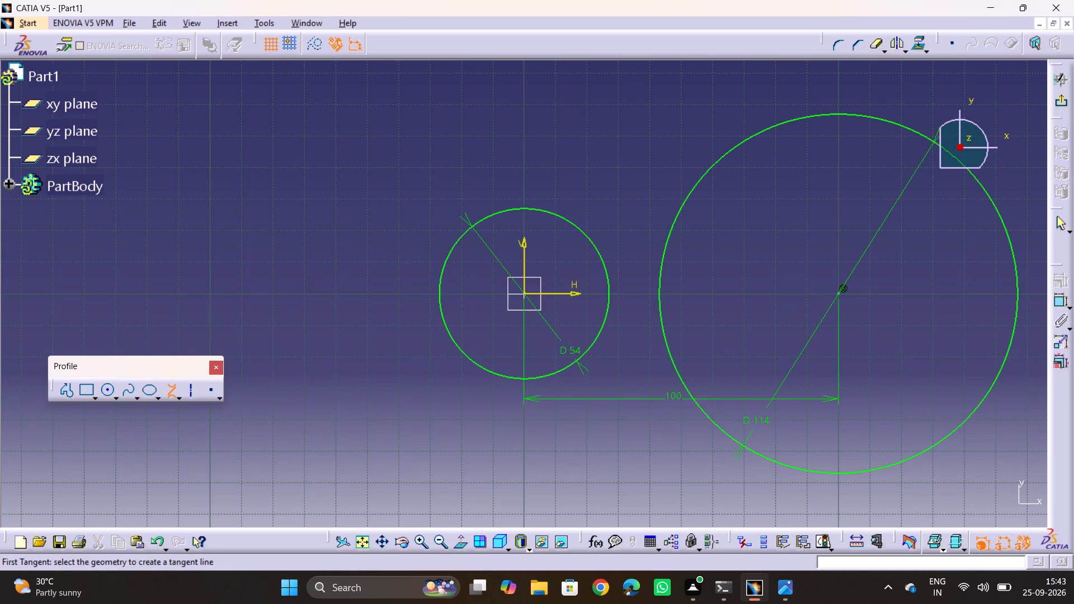
{"action": "left_click", "coordinate": [507, 208]}
{"action": "left_click", "coordinate": [732, 148]}
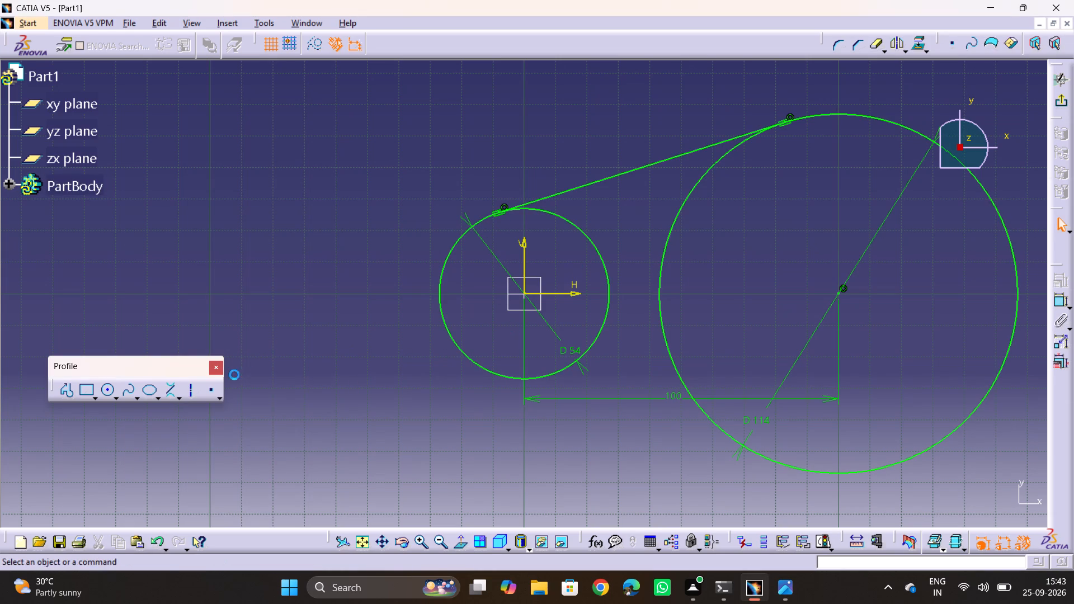
{"action": "left_click", "coordinate": [171, 388]}
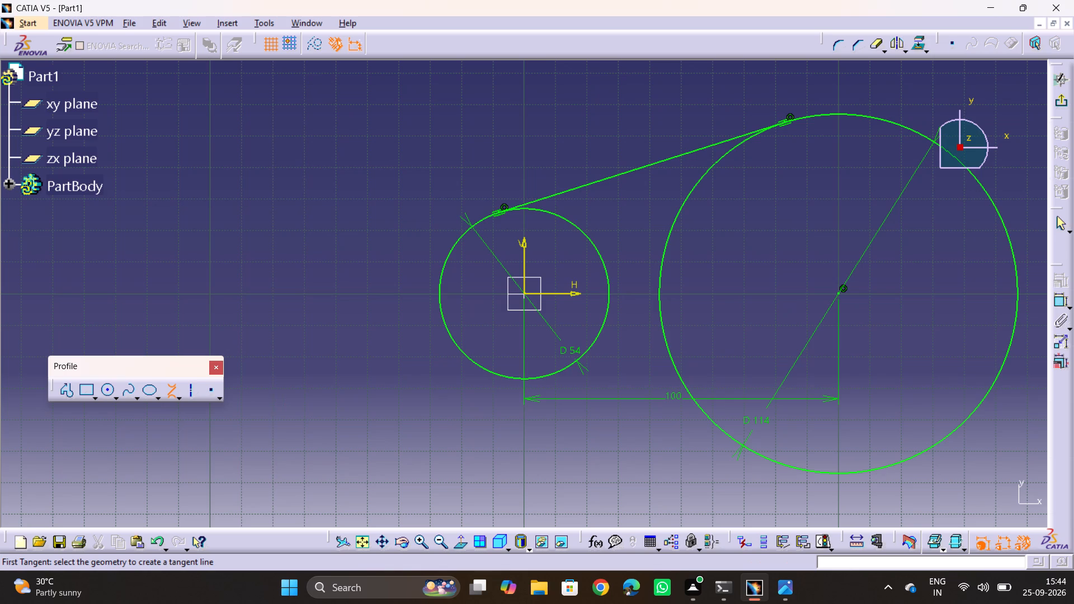
{"action": "left_click", "coordinate": [517, 372]}
{"action": "left_click", "coordinate": [512, 382]}
{"action": "left_click", "coordinate": [514, 377]}
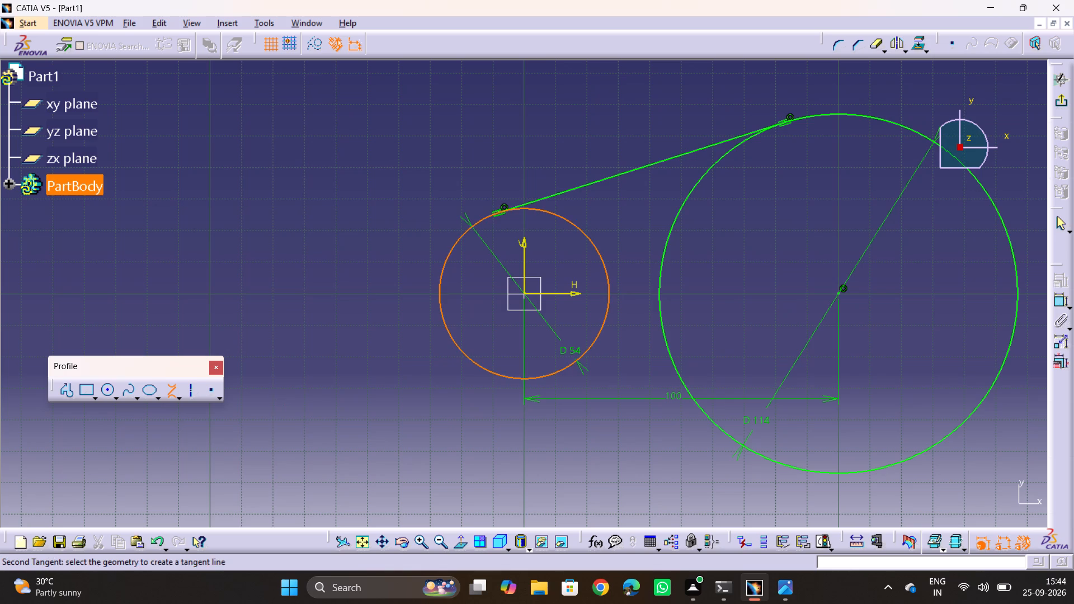
{"action": "left_click", "coordinate": [720, 431]}
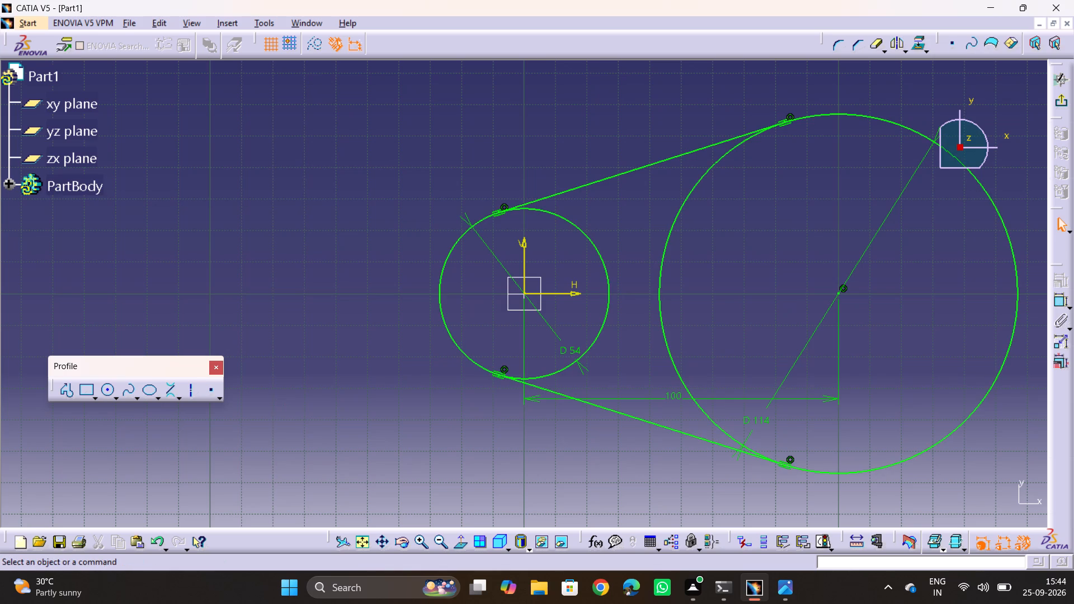
Quick-trim the inner arc of the 114 mm circle between the two tangent lines.
{"action": "key", "text": "alt+Tab"}
{"action": "key", "text": "alt+Tab"}
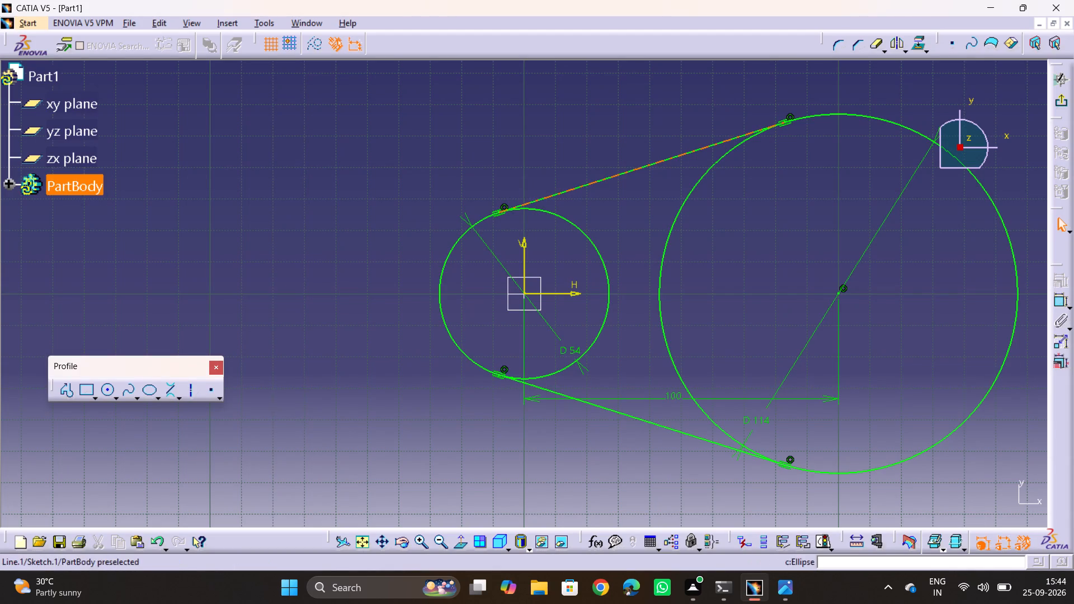
{"action": "left_click", "coordinate": [869, 46]}
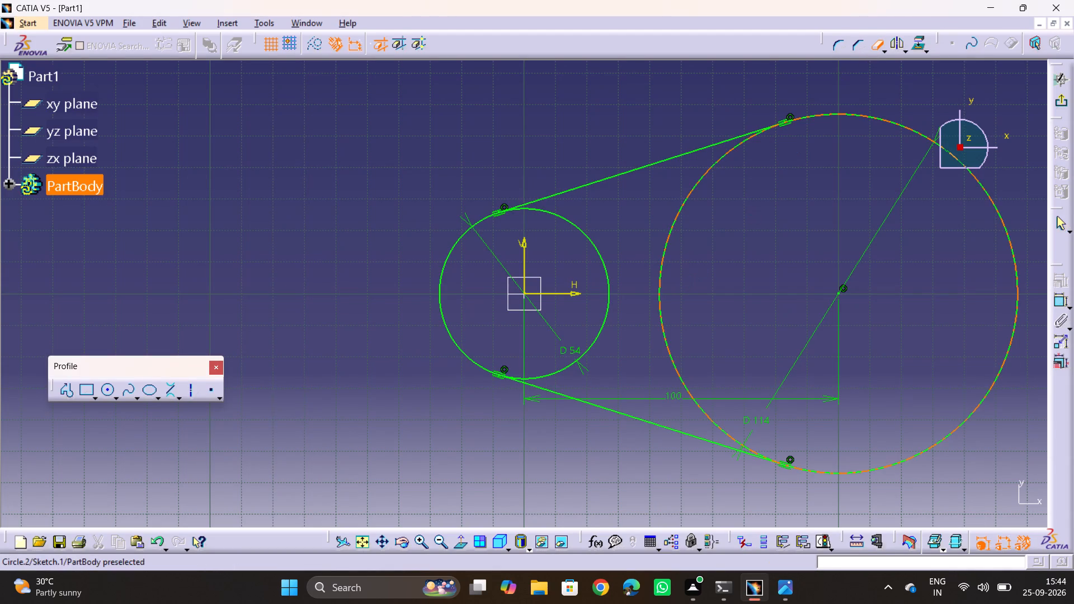
{"action": "left_click", "coordinate": [660, 297]}
{"action": "left_click", "coordinate": [749, 298]}
After comparing with the reference drawing, trim the inner arc of the 54 mm origin circle to leave a closed teardrop outline.
{"action": "key", "text": "alt+Tab"}
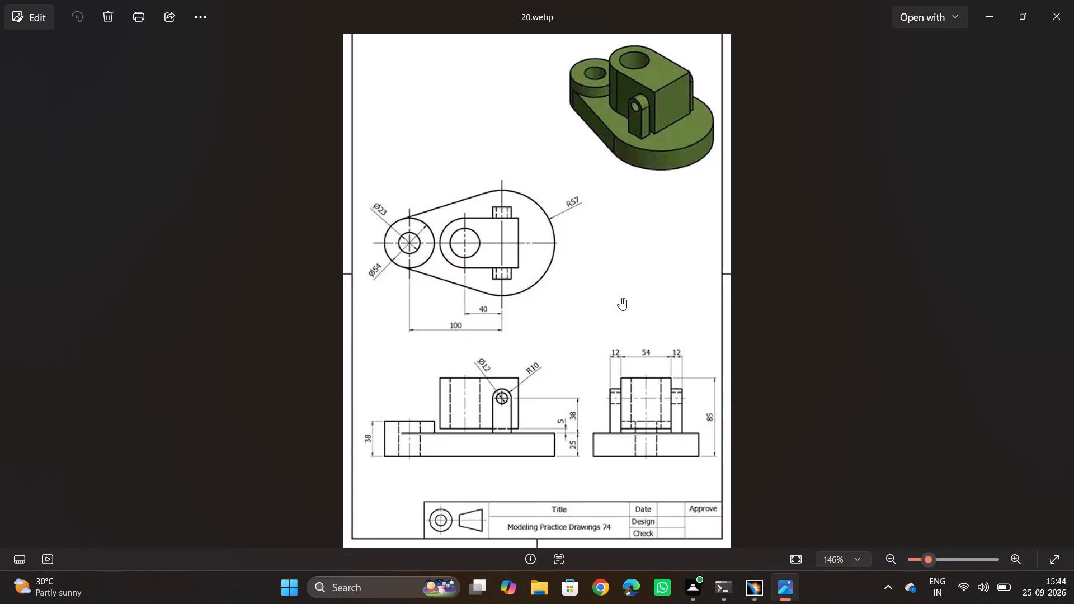
{"action": "key", "text": "alt+Tab"}
{"action": "key", "text": "alt+Tab"}
{"action": "key", "text": "alt+Tab"}
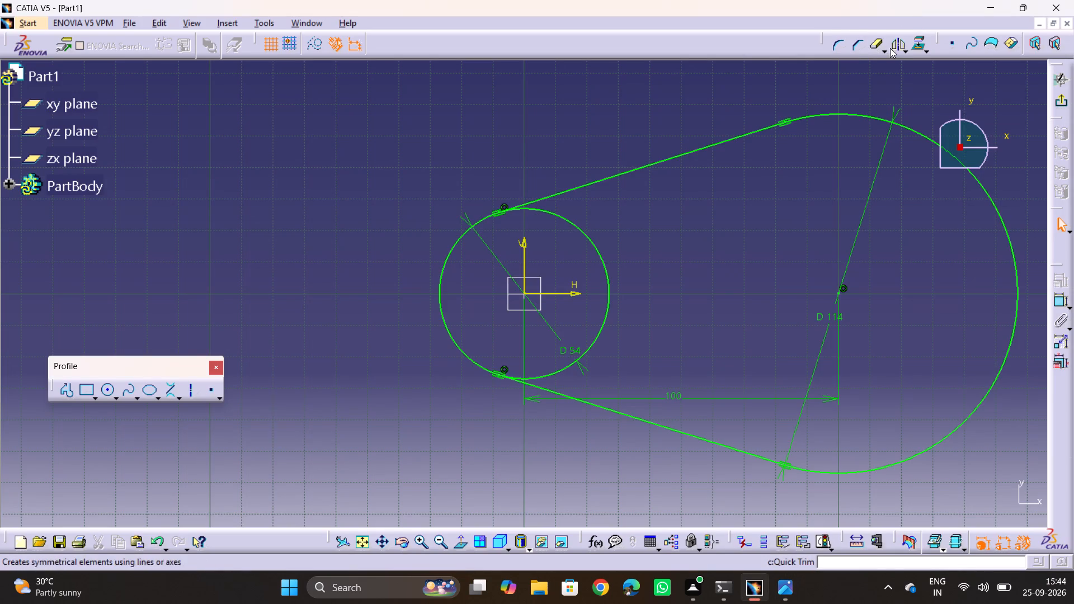
{"action": "left_click", "coordinate": [882, 46]}
{"action": "left_click", "coordinate": [872, 48]}
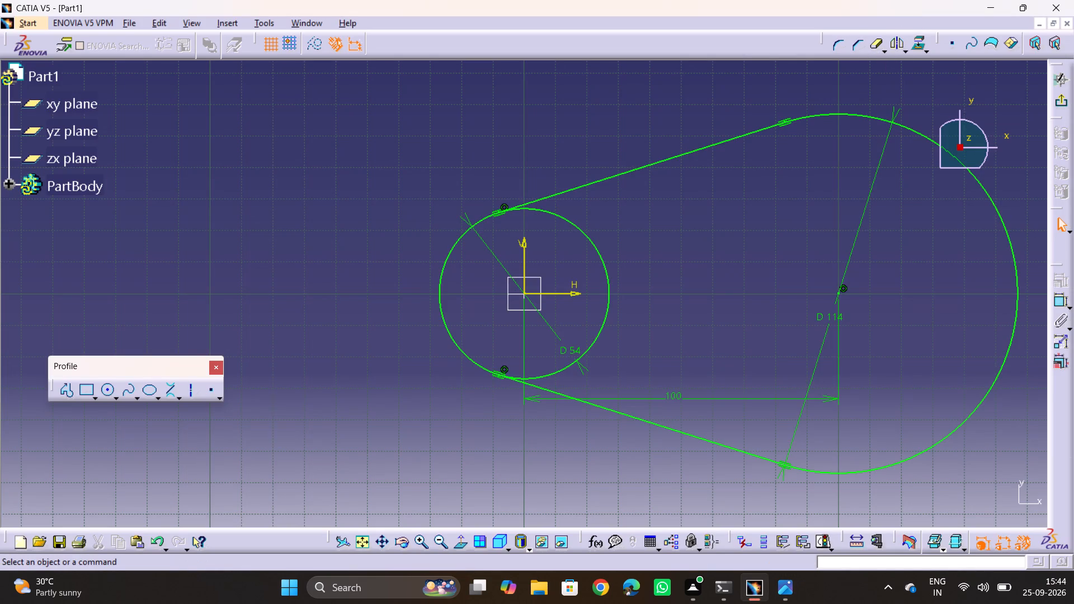
{"action": "key", "text": "alt+Tab"}
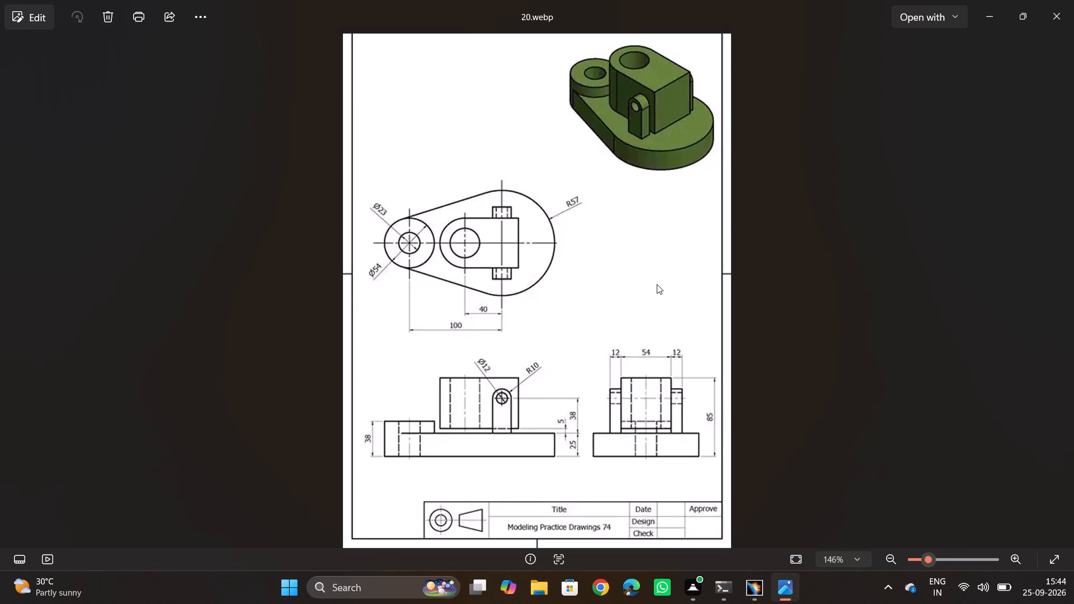
{"action": "key", "text": "alt+Tab"}
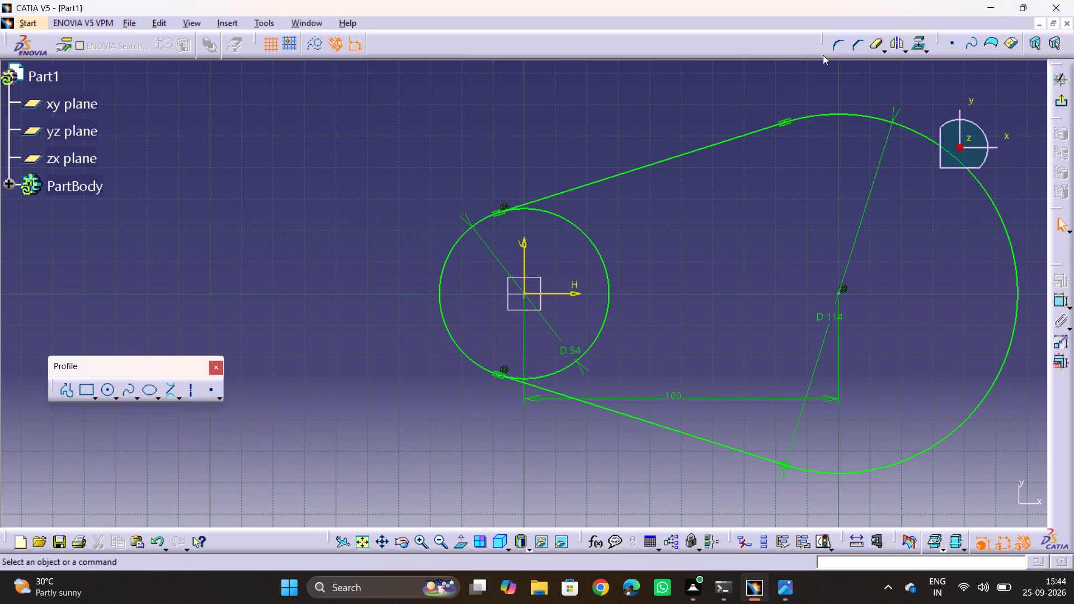
{"action": "key", "text": "alt+Tab"}
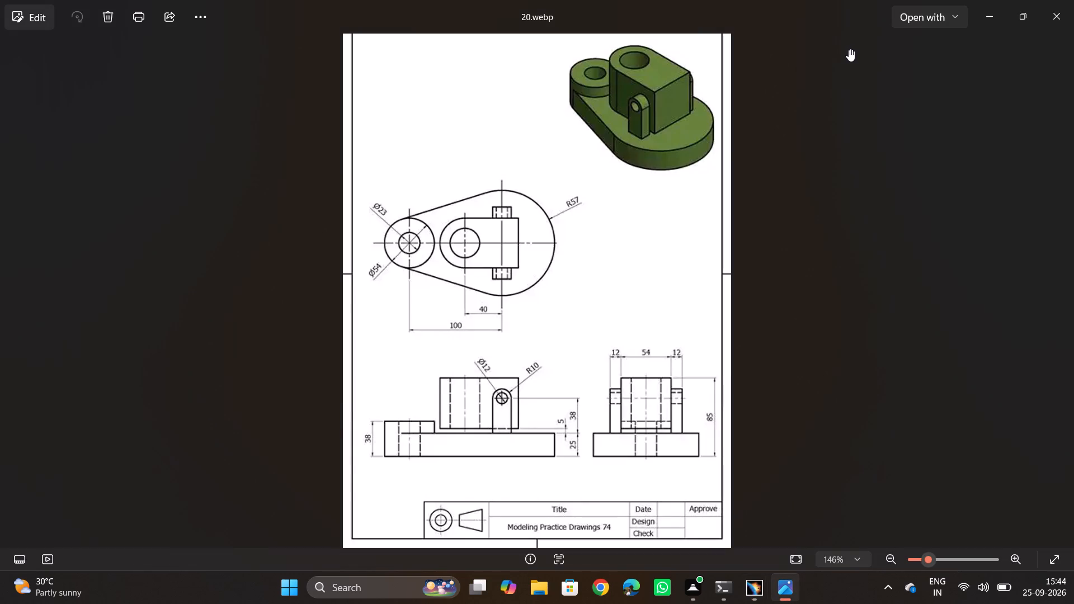
{"action": "key", "text": "alt+Tab"}
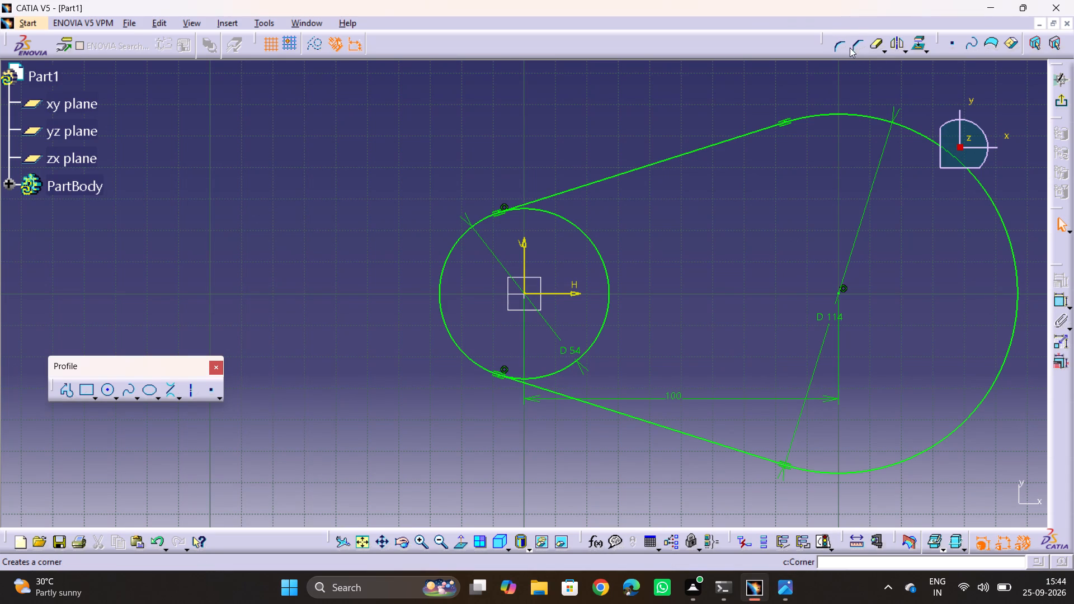
{"action": "left_click", "coordinate": [874, 42]}
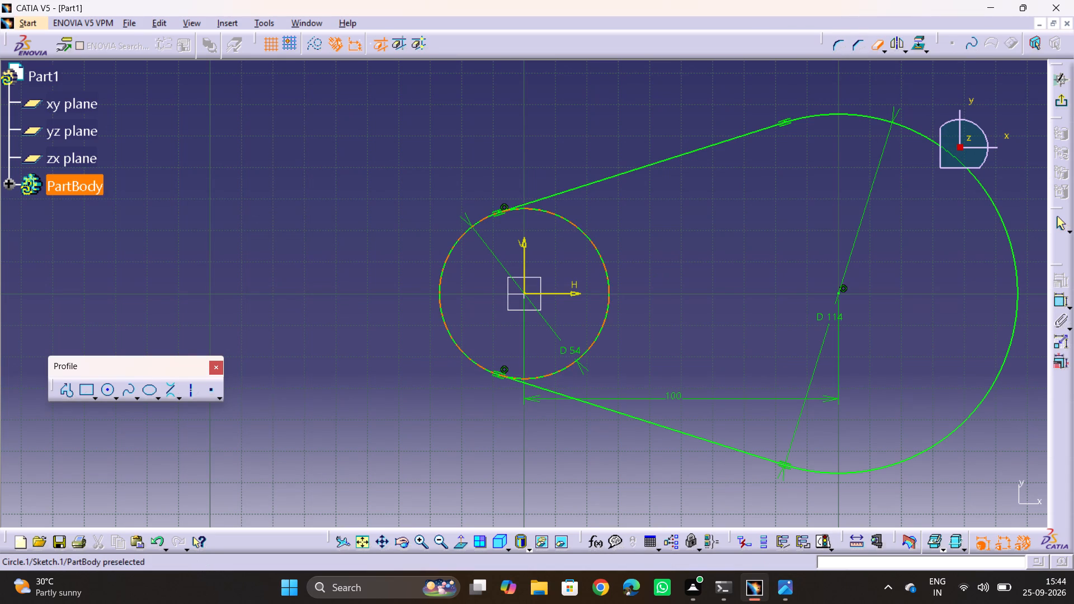
{"action": "left_click", "coordinate": [597, 338]}
Check the plate thickness in the reference drawing, exit the sketch and pad the outline to 25 mm.
{"action": "key", "text": "alt+Tab"}
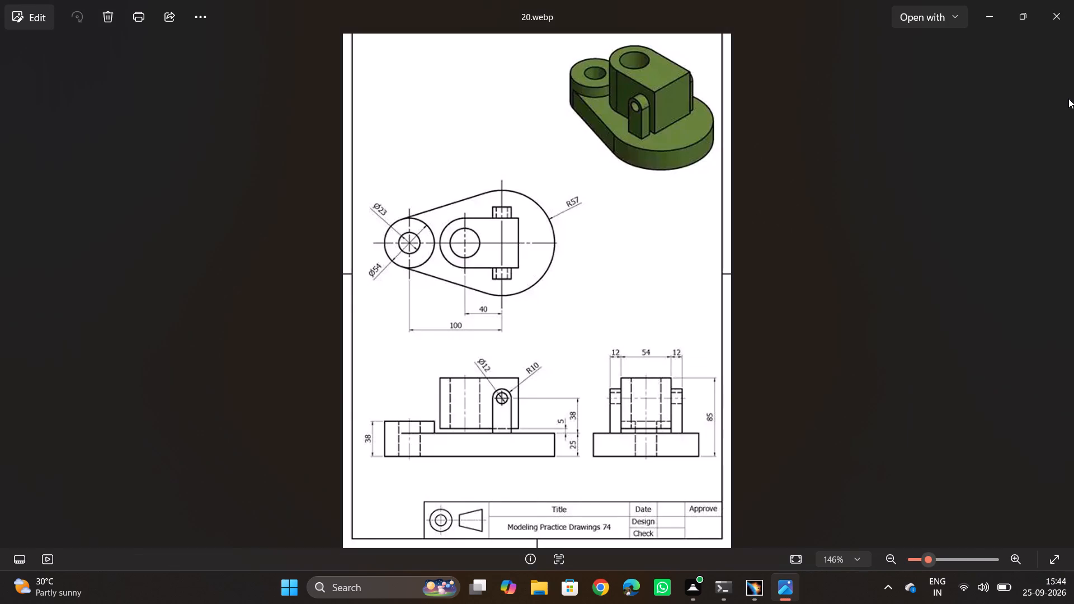
{"action": "key", "text": "alt+Tab"}
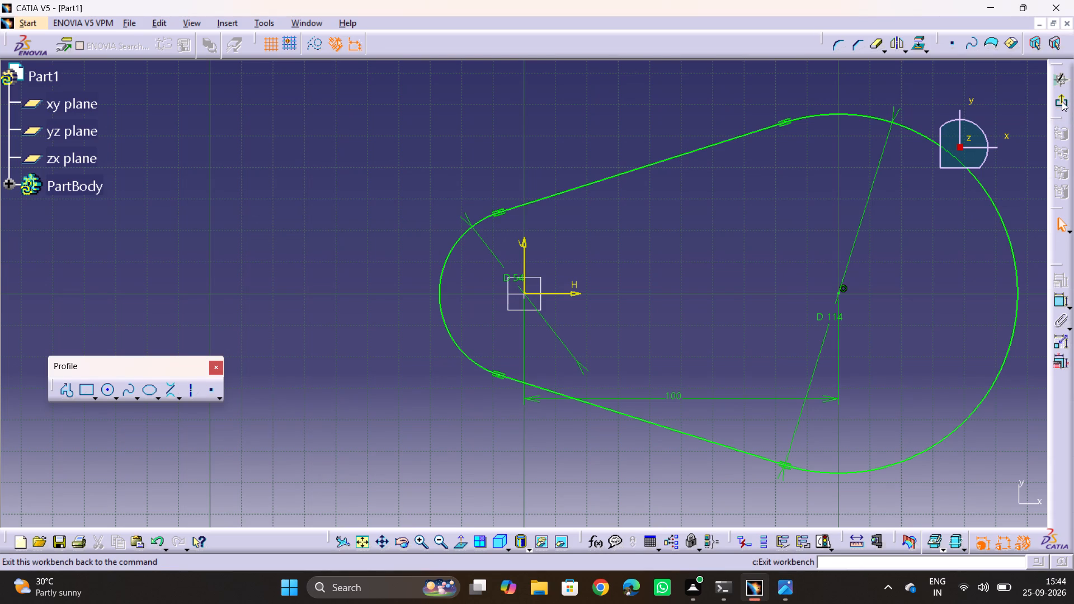
{"action": "left_click", "coordinate": [1062, 101]}
{"action": "middle_click_drag", "start_coordinate": [709, 249], "coordinate": [771, 138]}
{"action": "middle_click_drag", "start_coordinate": [760, 194], "coordinate": [762, 282], "text": "ctrl"}
{"action": "left_click", "coordinate": [705, 81]}
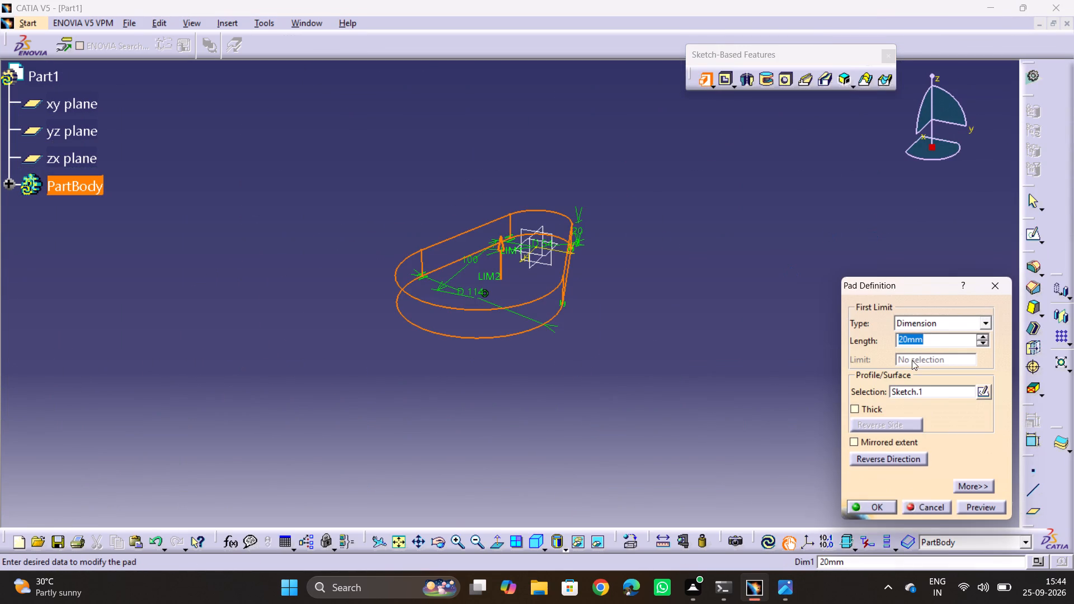
{"action": "type", "text": "25"}
{"action": "key", "text": "Return"}
{"action": "left_click", "coordinate": [912, 360]}
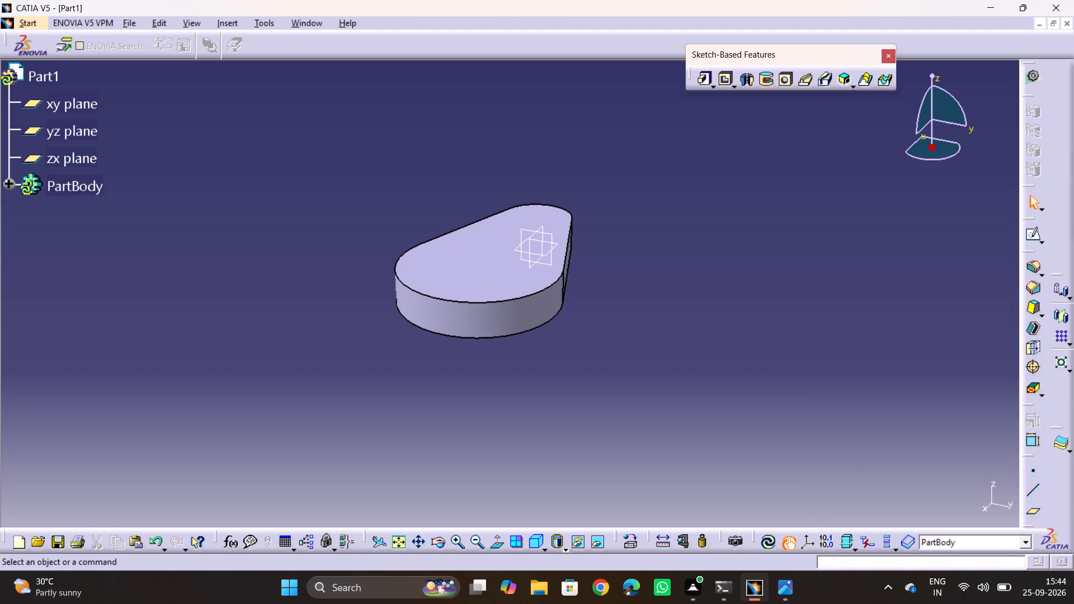
Open a sketch on the base plate's top face and draw a circle about 12.7 mm in diameter near the origin.
{"action": "left_click", "coordinate": [522, 271]}
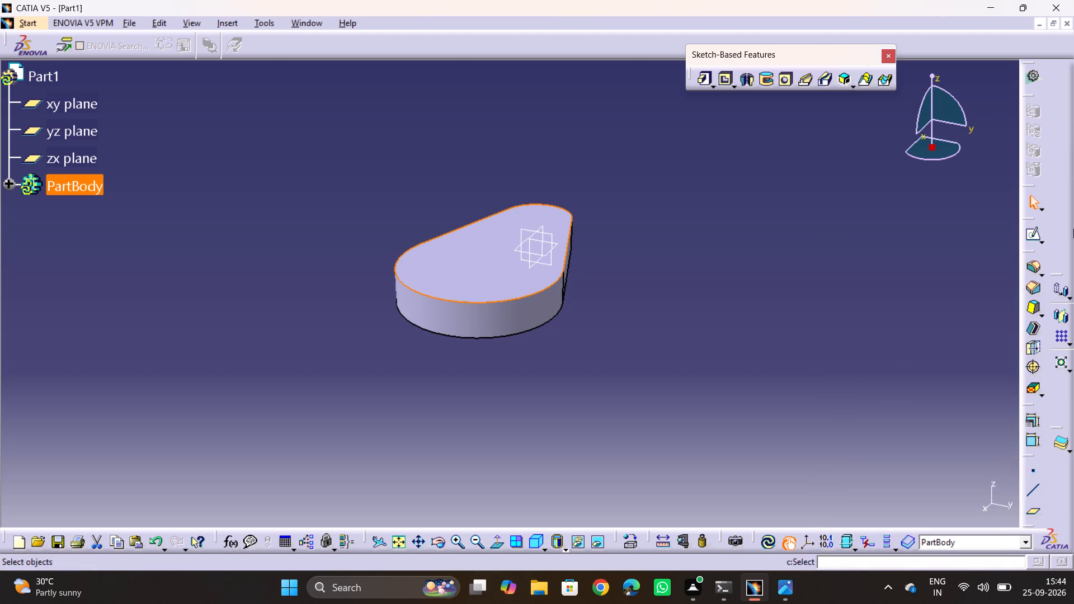
{"action": "left_click", "coordinate": [1029, 235]}
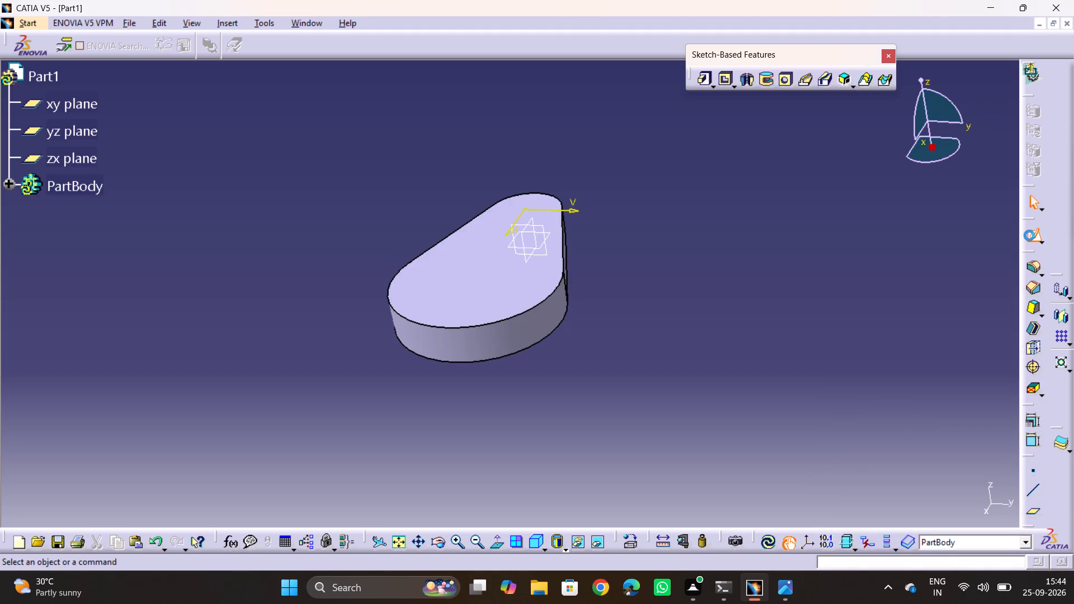
{"action": "middle_click_drag", "start_coordinate": [394, 335], "coordinate": [393, 335], "text": "ctrl"}
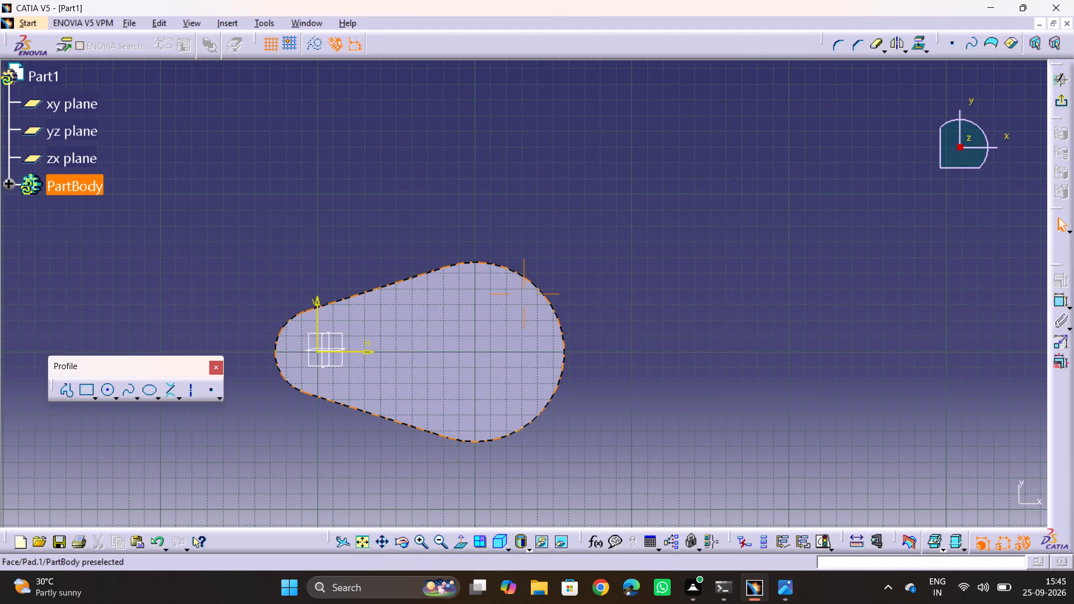
{"action": "middle_click_drag", "start_coordinate": [393, 335], "coordinate": [409, 256], "text": "ctrl"}
{"action": "middle_click_drag", "start_coordinate": [376, 314], "coordinate": [735, 180]}
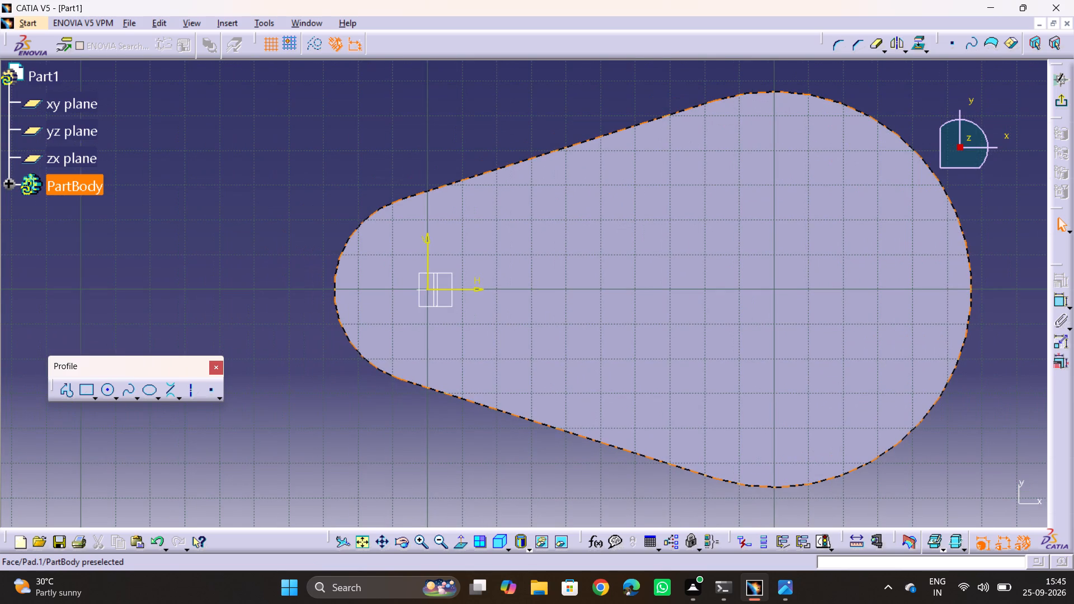
{"action": "left_click", "coordinate": [298, 214]}
{"action": "left_click", "coordinate": [107, 394]}
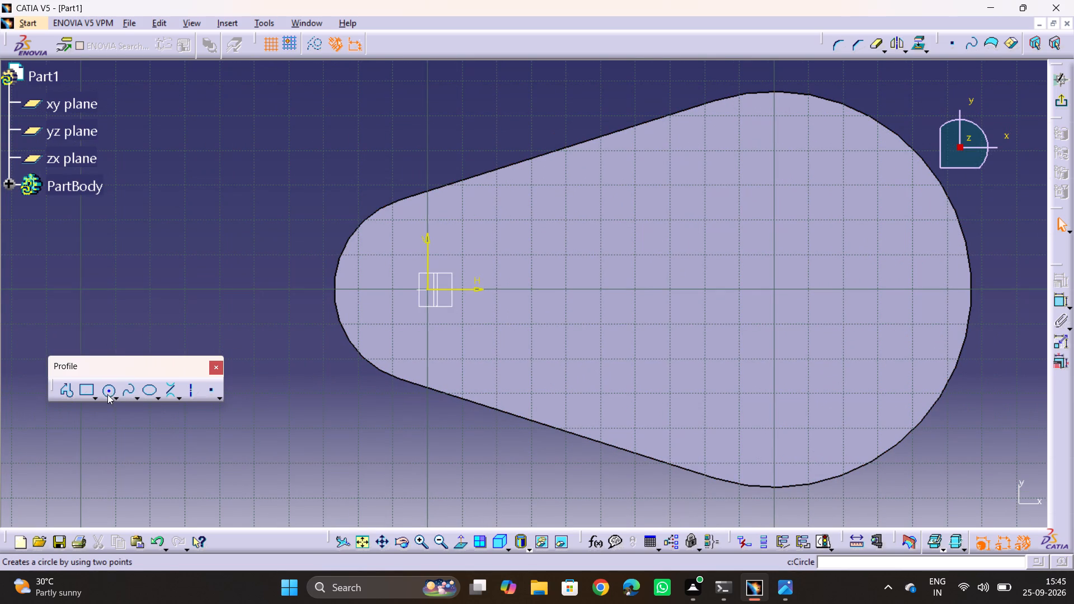
{"action": "left_click", "coordinate": [505, 262]}
{"action": "left_click", "coordinate": [510, 284]}
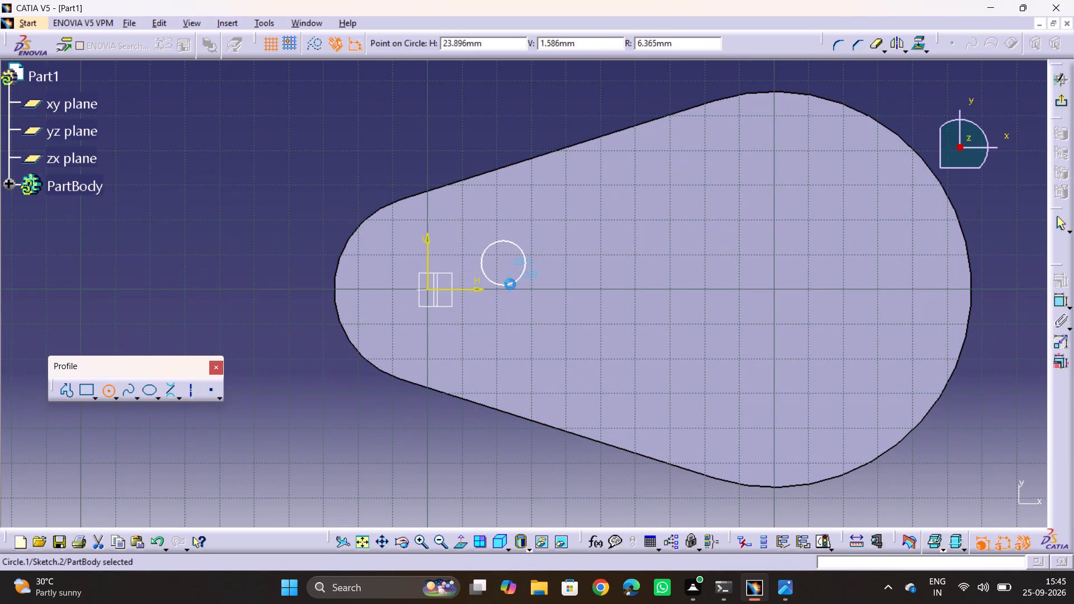
Constrain the new circle to be concentric and coincident with the curved edge of the plate's small end.
{"action": "left_click", "coordinate": [335, 289], "text": "ctrl"}
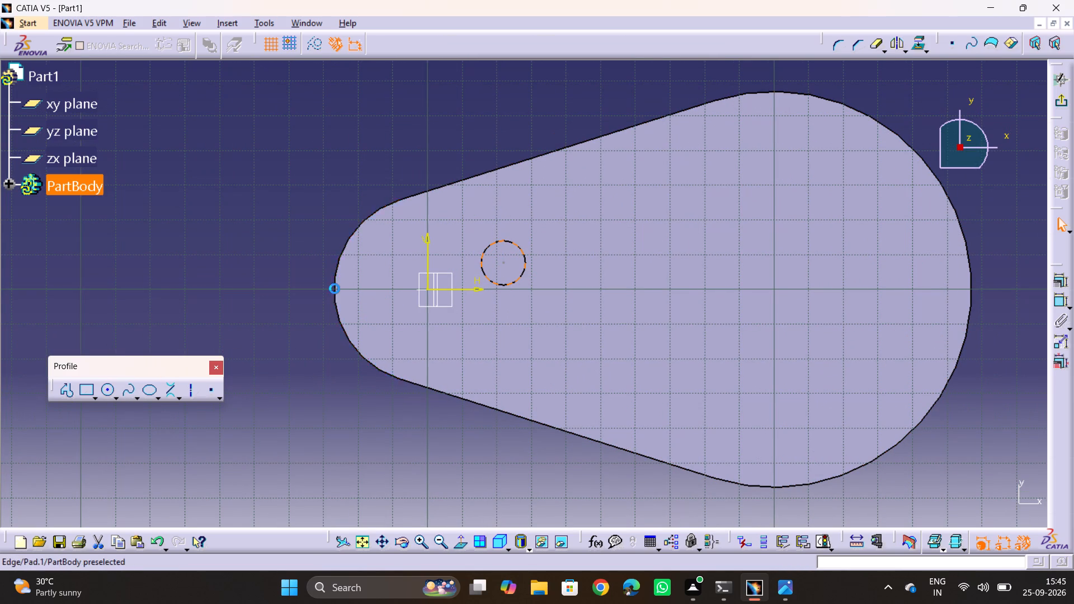
{"action": "left_click", "coordinate": [1072, 279]}
{"action": "left_click", "coordinate": [1060, 286]}
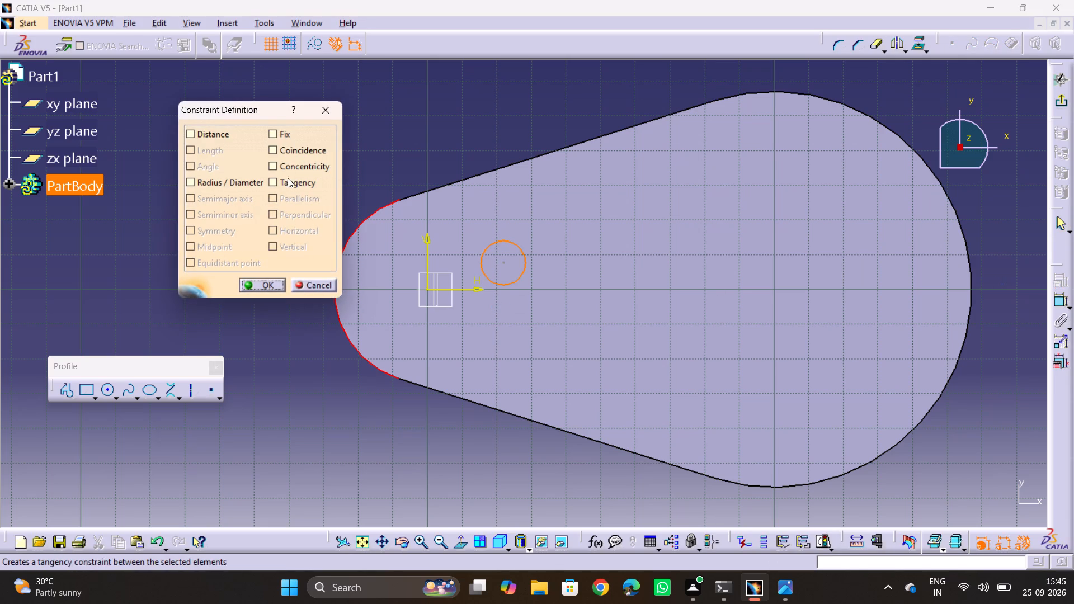
{"action": "left_click", "coordinate": [298, 170]}
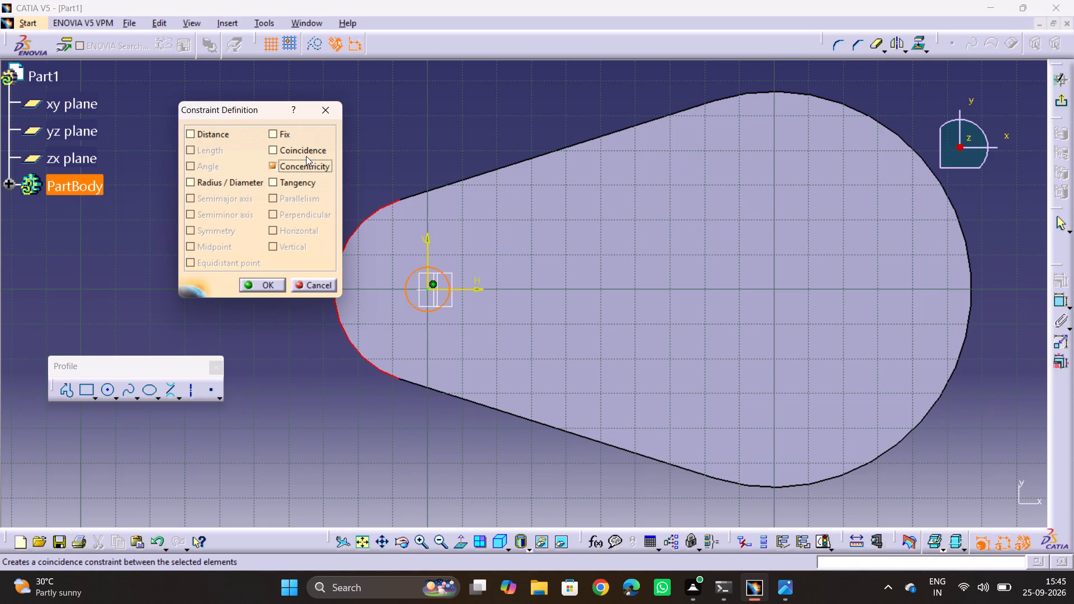
{"action": "left_click", "coordinate": [310, 152]}
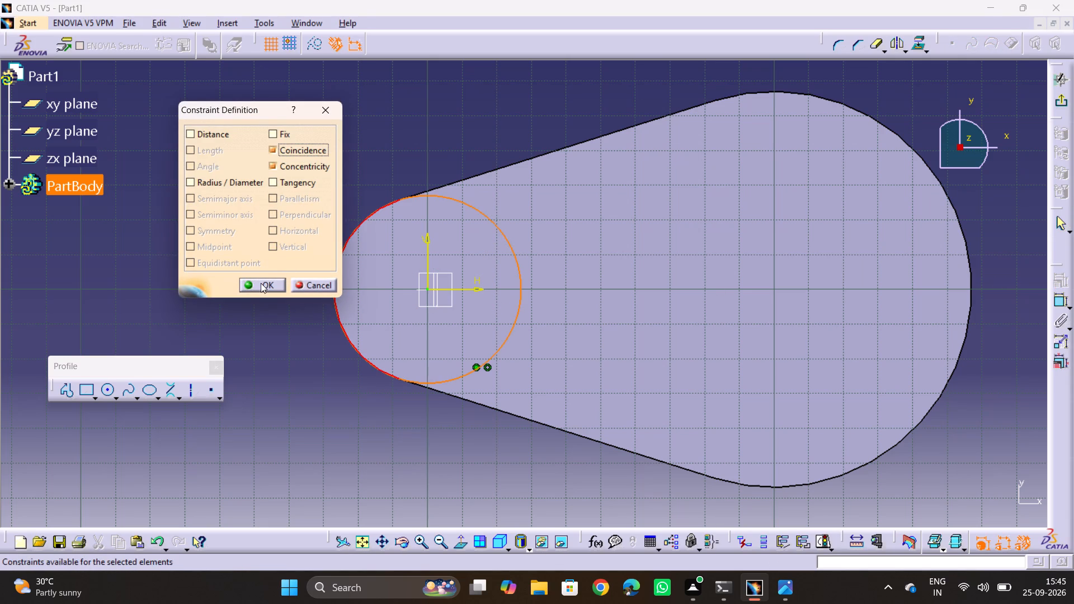
{"action": "left_click", "coordinate": [261, 283]}
{"action": "left_click", "coordinate": [1059, 301]}
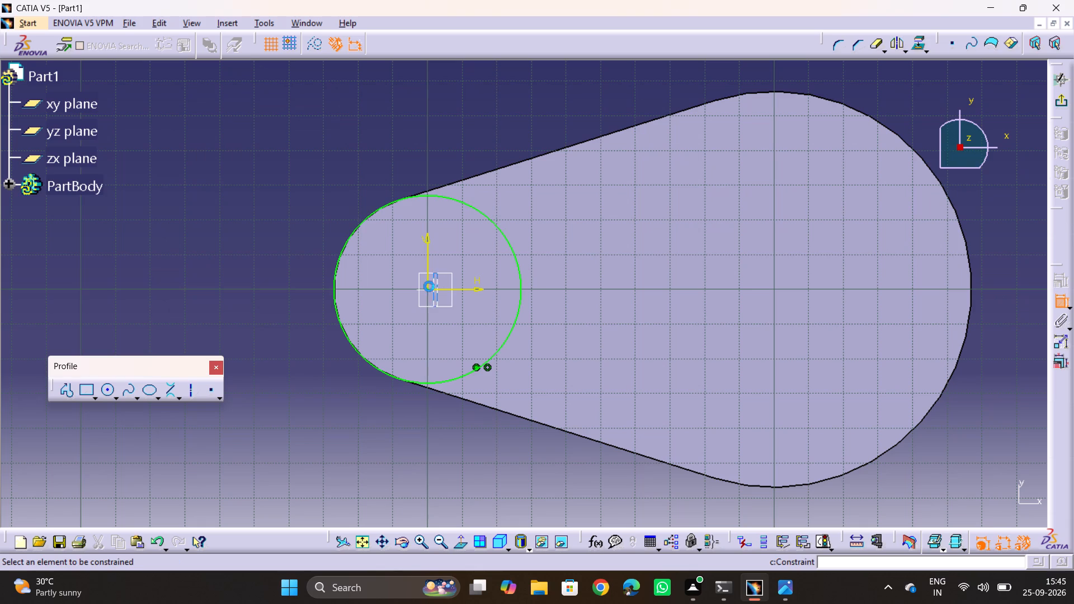
{"action": "left_click", "coordinate": [430, 290]}
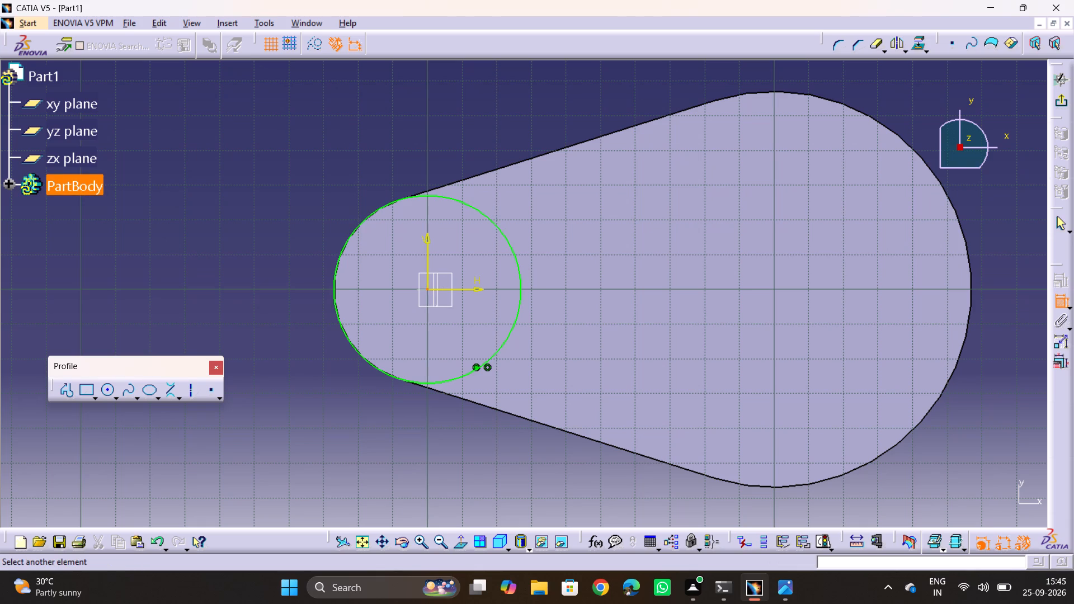
Draw a circle about 16.6 mm in diameter inside the 54 mm circle, near its outer edge.
{"action": "left_click", "coordinate": [109, 390]}
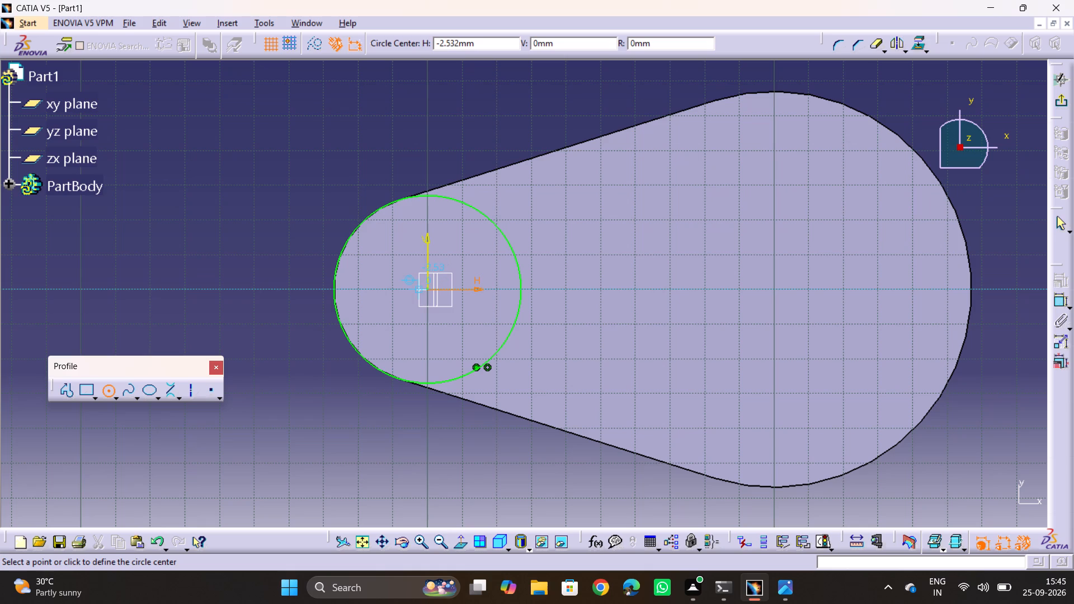
{"action": "left_click", "coordinate": [363, 286]}
{"action": "left_click", "coordinate": [363, 317]}
{"action": "left_click", "coordinate": [427, 372]}
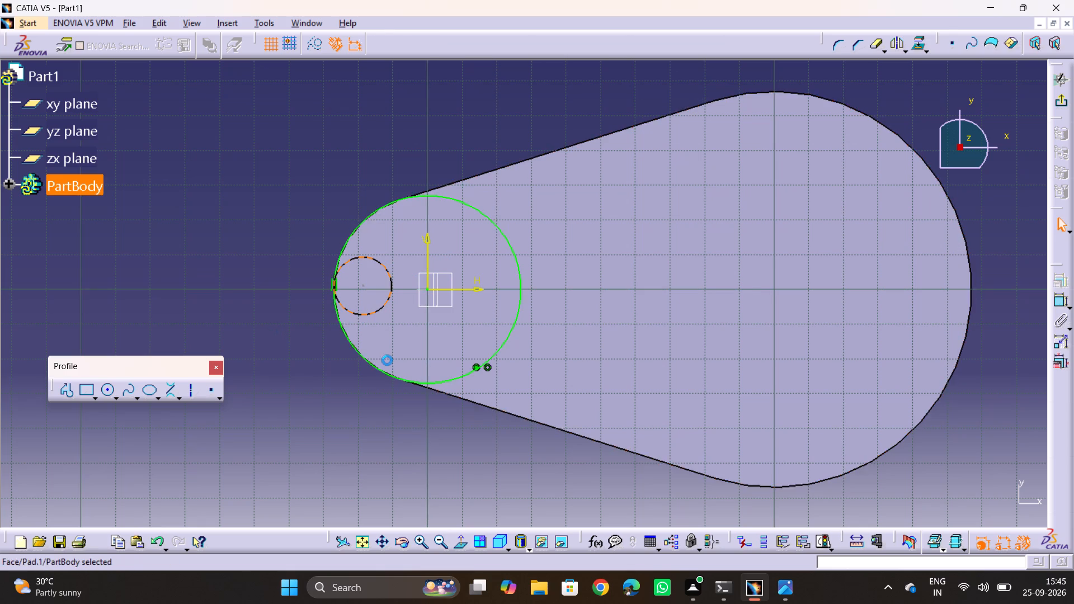
{"action": "left_click", "coordinate": [249, 250]}
Delete the automatic tangency constraint between the small circle and the 54 mm circle, keeping both circles.
{"action": "left_click_drag", "start_coordinate": [260, 245], "coordinate": [365, 322]}
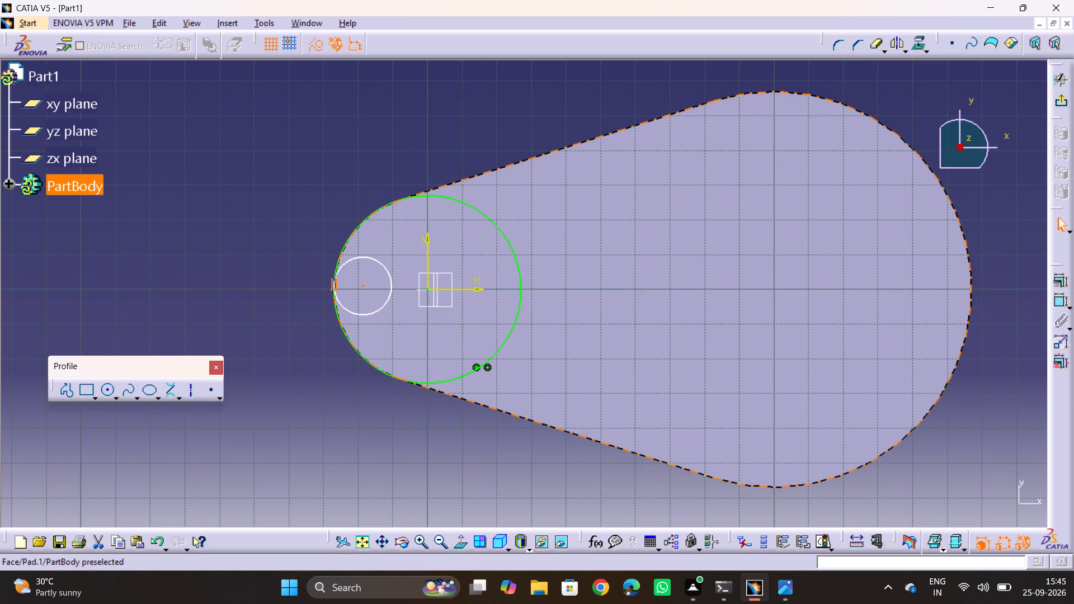
{"action": "key", "text": "Delete"}
{"action": "key", "text": "ctrl+z"}
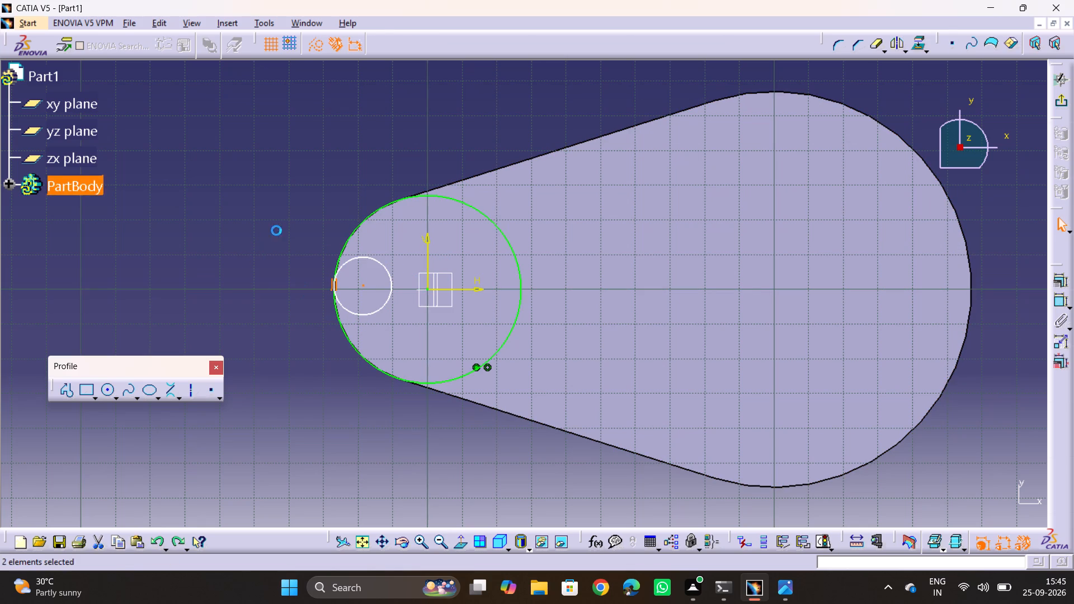
{"action": "left_click_drag", "start_coordinate": [282, 235], "coordinate": [345, 326]}
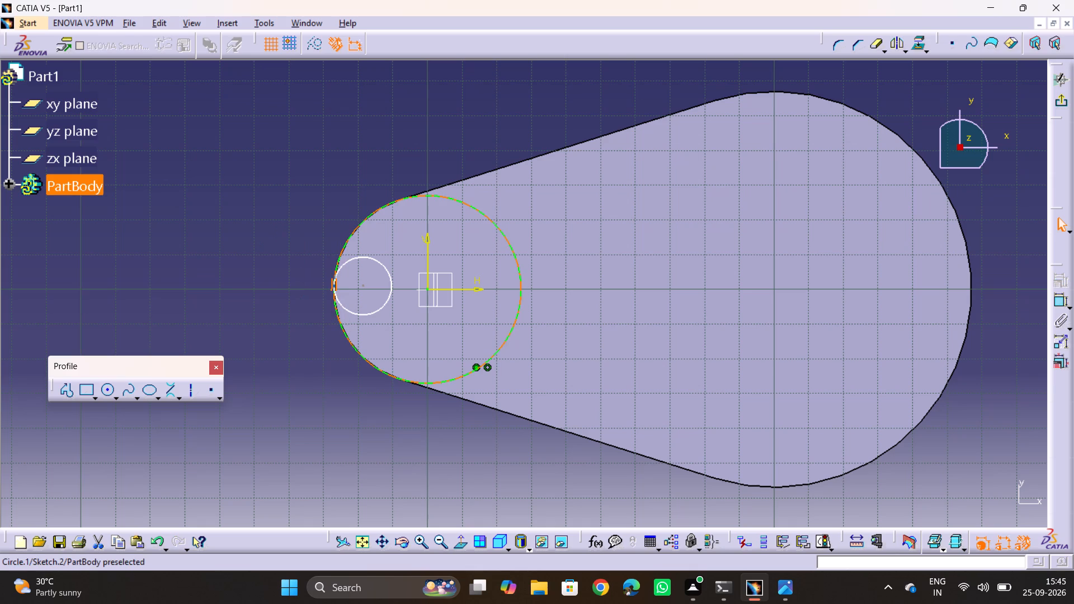
{"action": "key", "text": "Delete"}
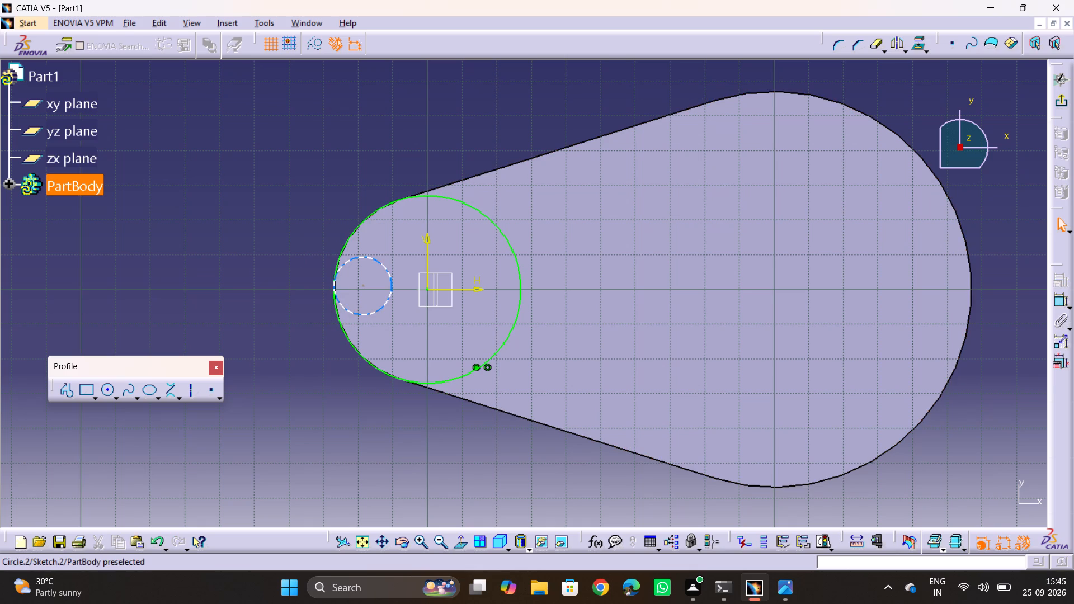
Constrain the small circle to be concentric with the 54 mm circle.
{"action": "left_click", "coordinate": [356, 314]}
{"action": "left_click", "coordinate": [365, 360], "text": "ctrl"}
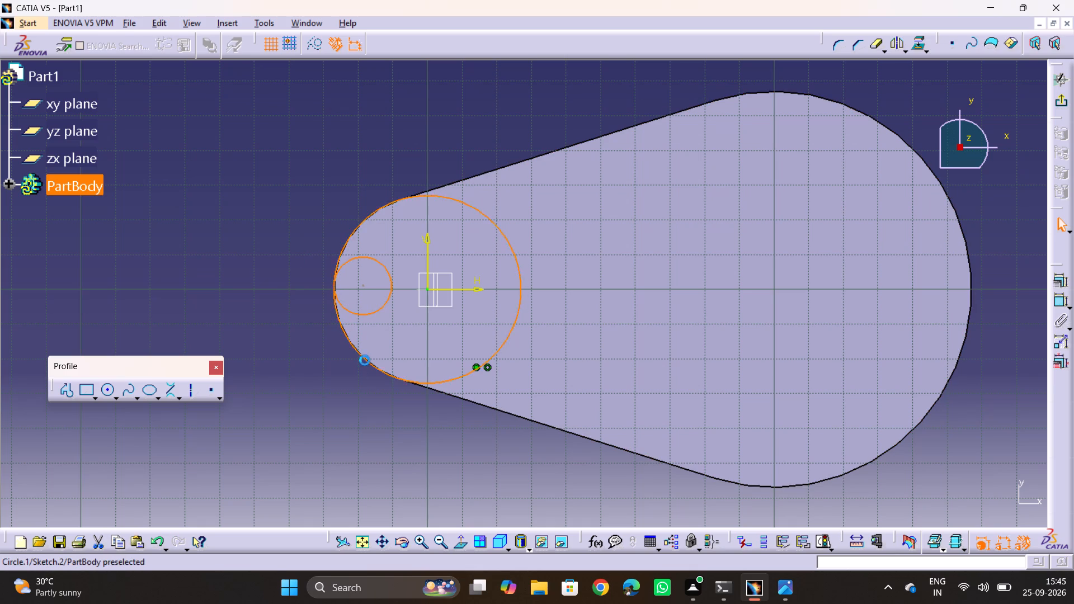
{"action": "left_click", "coordinate": [1070, 281]}
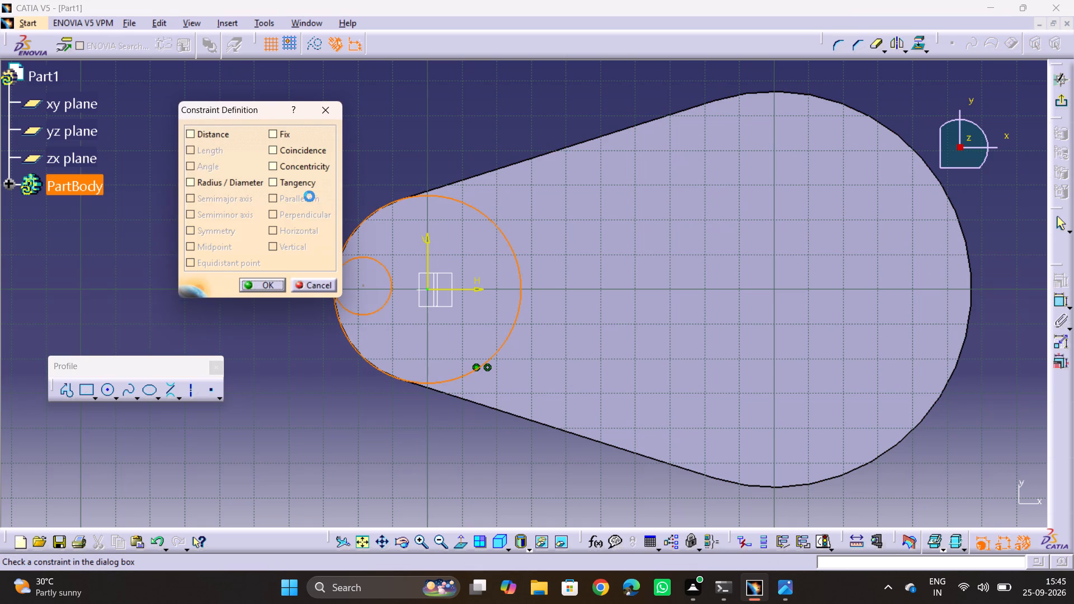
{"action": "left_click", "coordinate": [301, 166]}
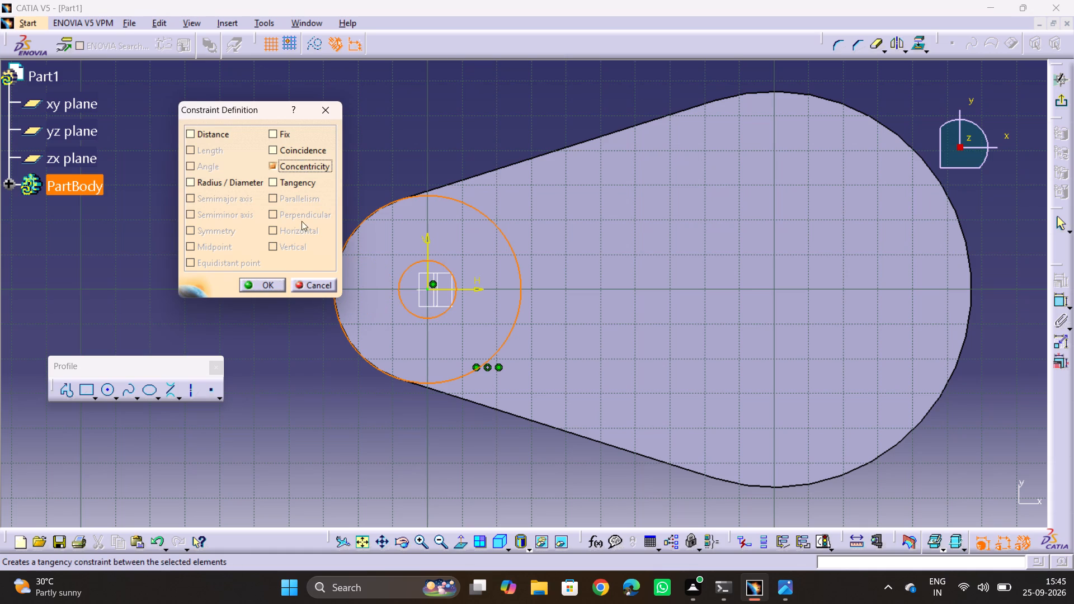
{"action": "left_click", "coordinate": [262, 282]}
{"action": "left_click_drag", "start_coordinate": [263, 416], "coordinate": [269, 416]}
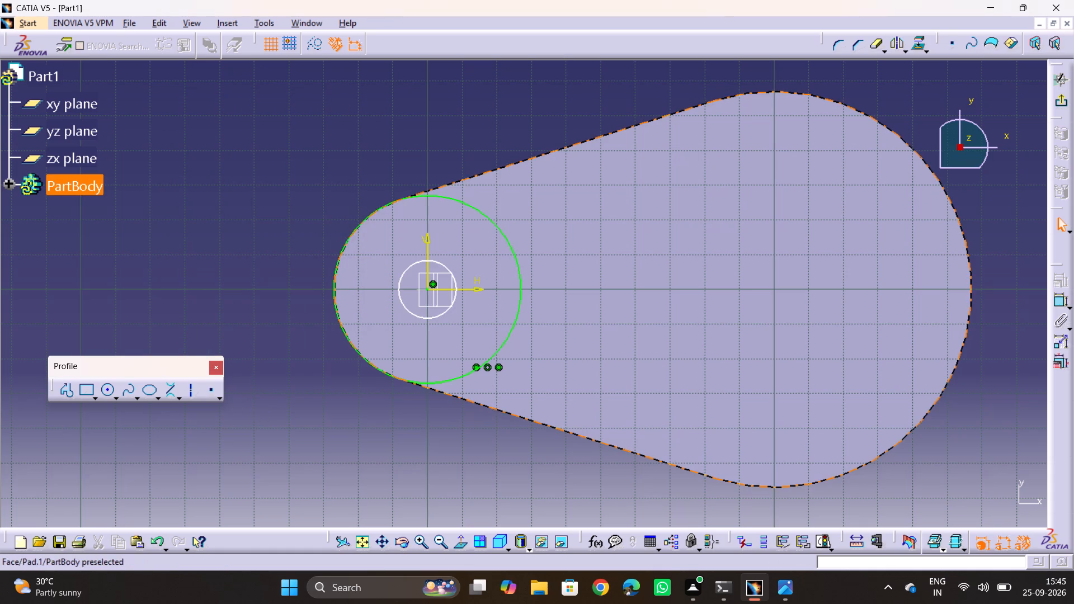
After checking the hole size in the reference drawing, dimension the inner circle's diameter to 23 mm and exit the sketch.
{"action": "key", "text": "alt+Tab"}
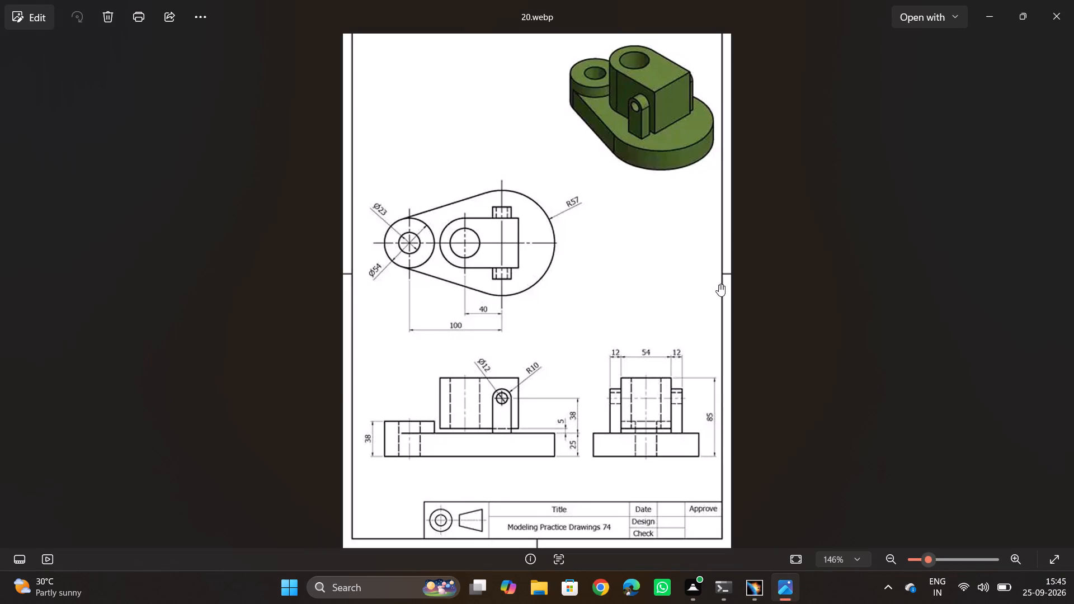
{"action": "key", "text": "alt+Tab"}
{"action": "left_click", "coordinate": [1059, 299]}
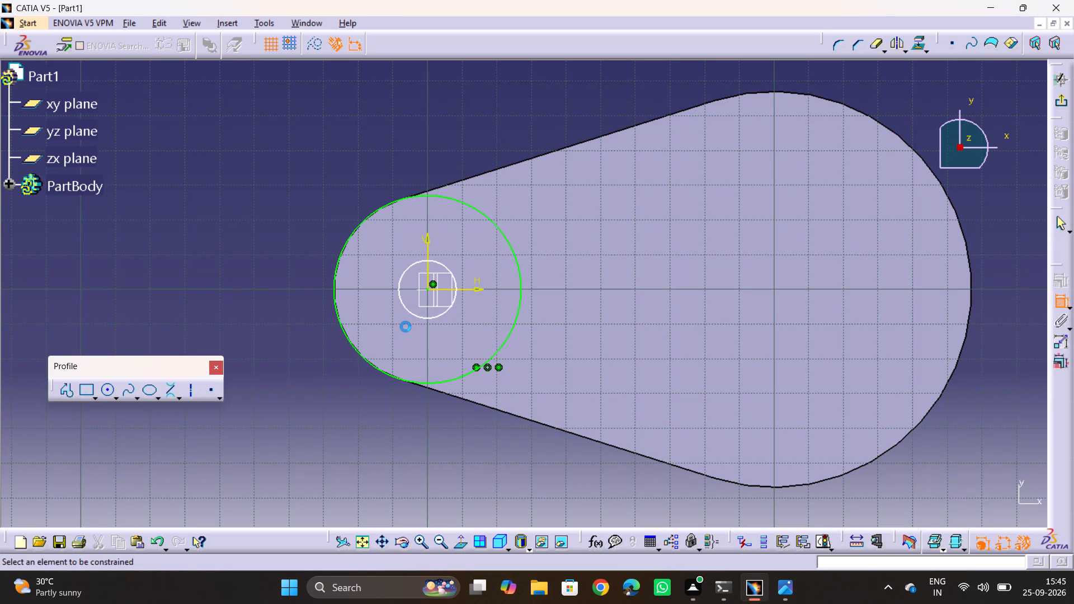
{"action": "left_click", "coordinate": [411, 316]}
{"action": "left_click", "coordinate": [366, 413]}
{"action": "double_click", "coordinate": [364, 413]}
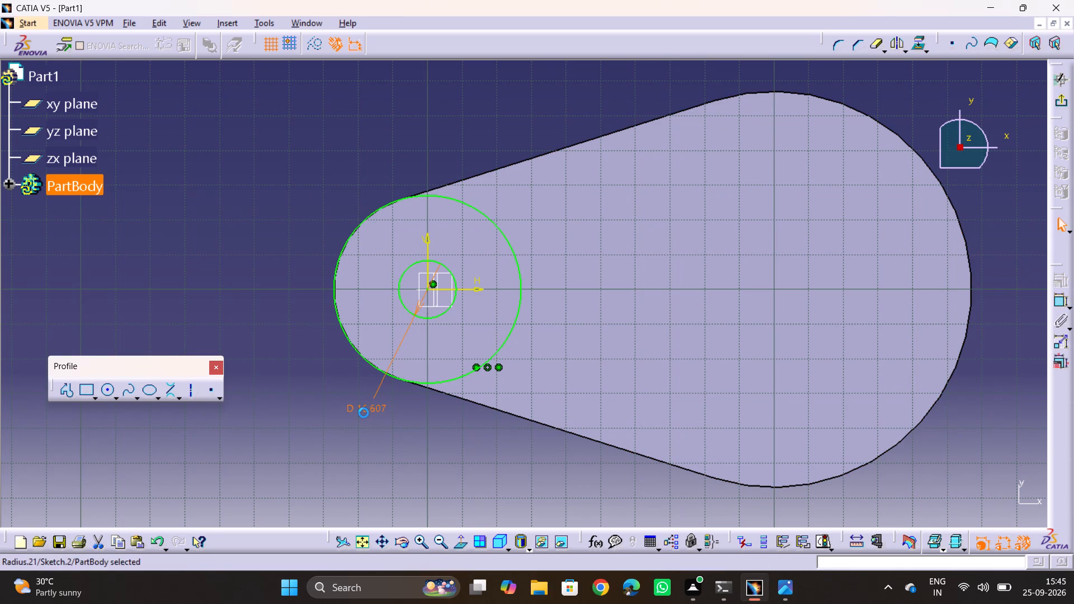
{"action": "type", "text": "23"}
{"action": "key", "text": "Return"}
{"action": "left_click", "coordinate": [288, 218]}
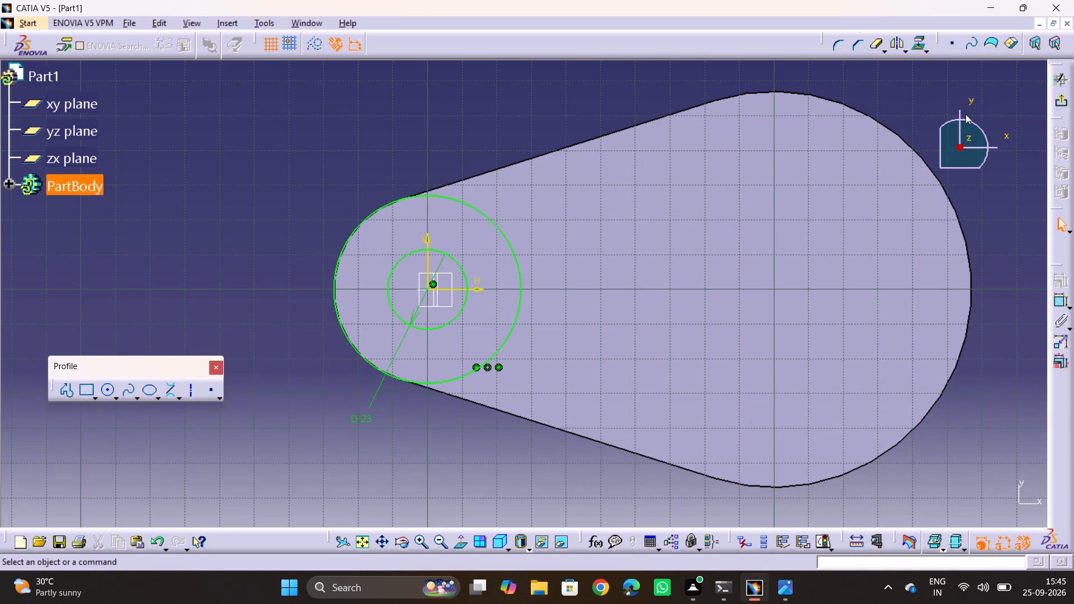
{"action": "left_click", "coordinate": [1054, 100]}
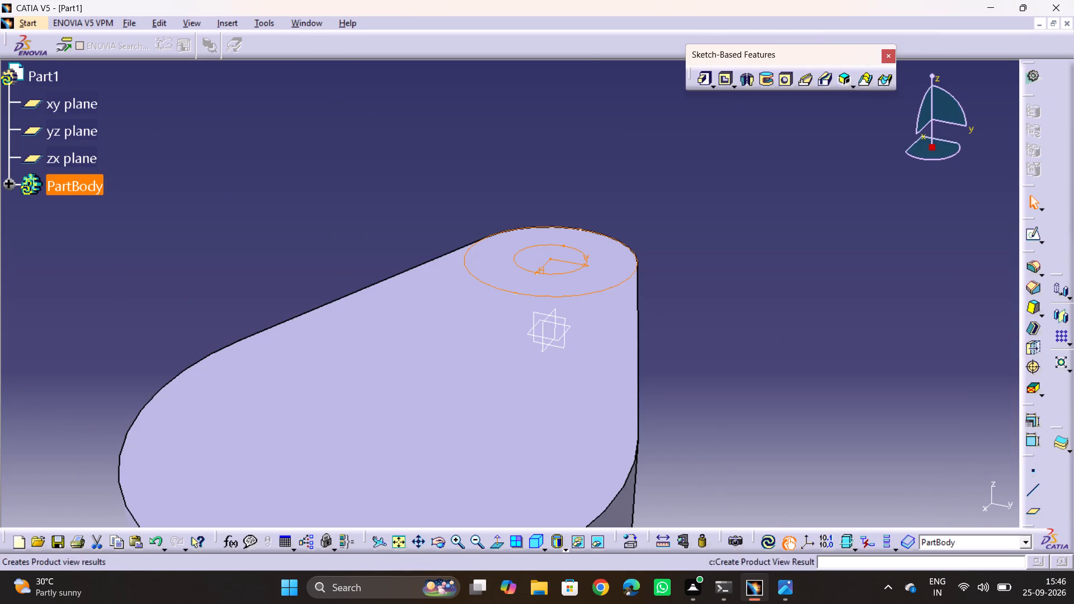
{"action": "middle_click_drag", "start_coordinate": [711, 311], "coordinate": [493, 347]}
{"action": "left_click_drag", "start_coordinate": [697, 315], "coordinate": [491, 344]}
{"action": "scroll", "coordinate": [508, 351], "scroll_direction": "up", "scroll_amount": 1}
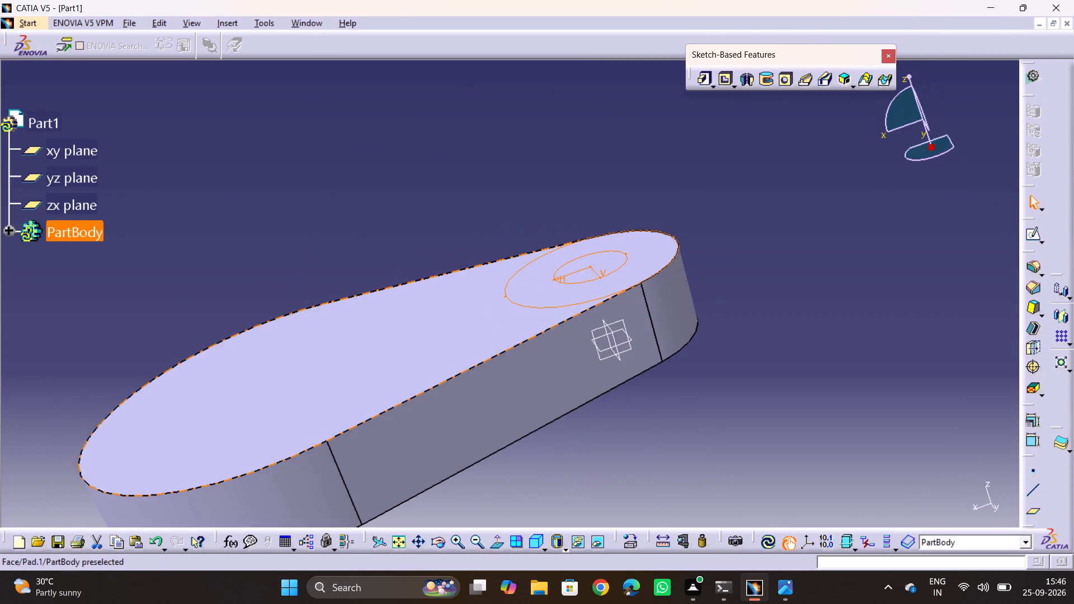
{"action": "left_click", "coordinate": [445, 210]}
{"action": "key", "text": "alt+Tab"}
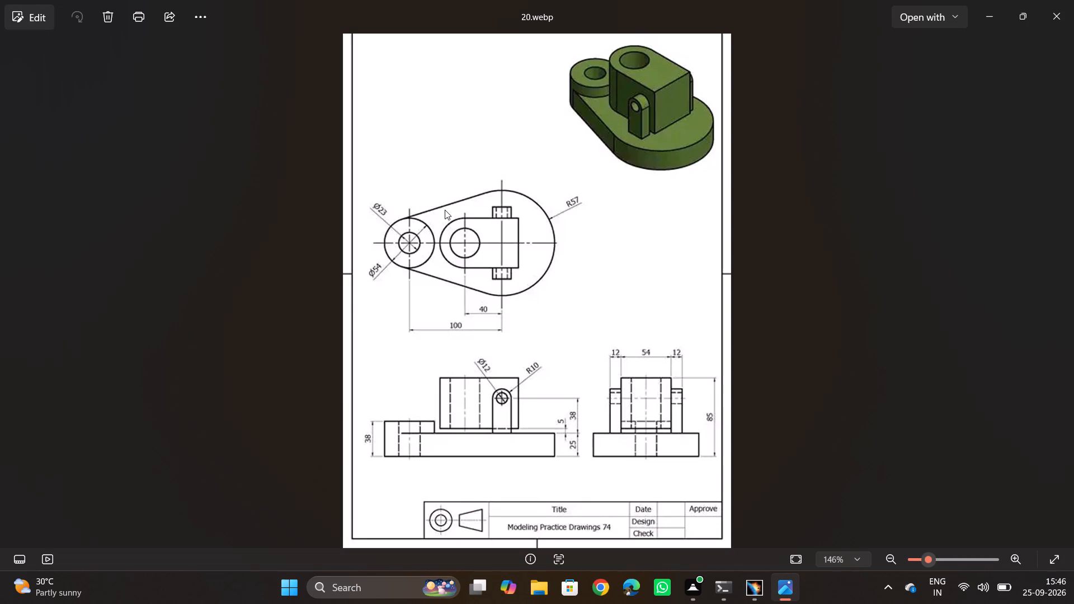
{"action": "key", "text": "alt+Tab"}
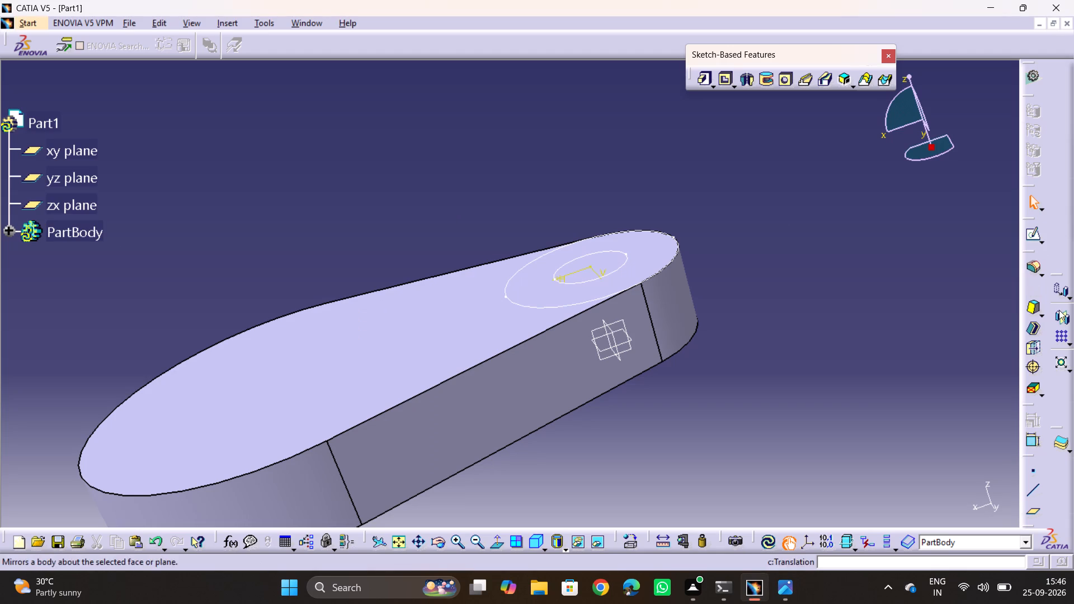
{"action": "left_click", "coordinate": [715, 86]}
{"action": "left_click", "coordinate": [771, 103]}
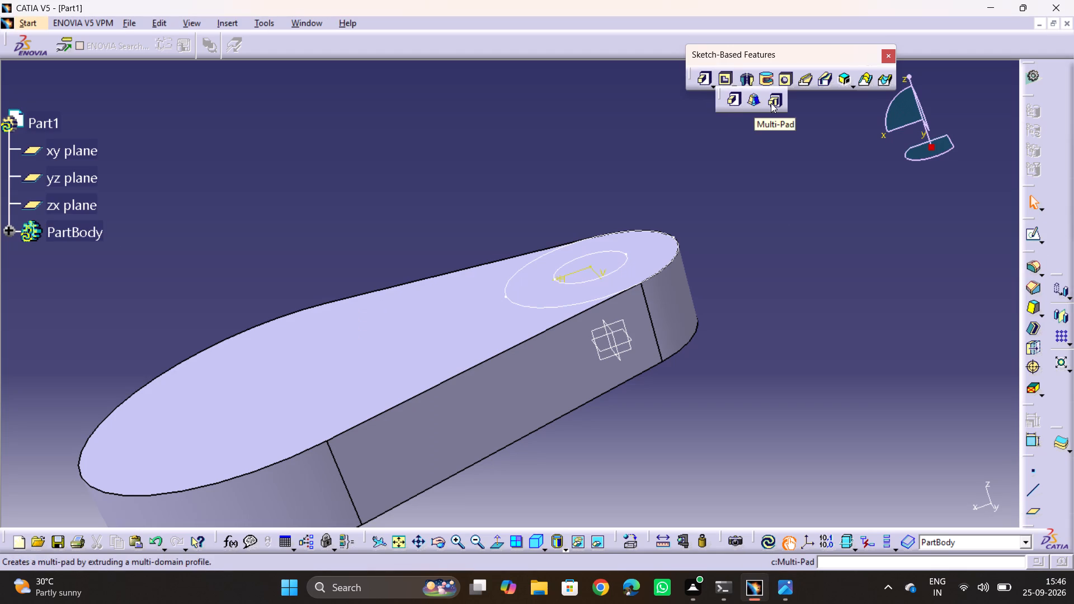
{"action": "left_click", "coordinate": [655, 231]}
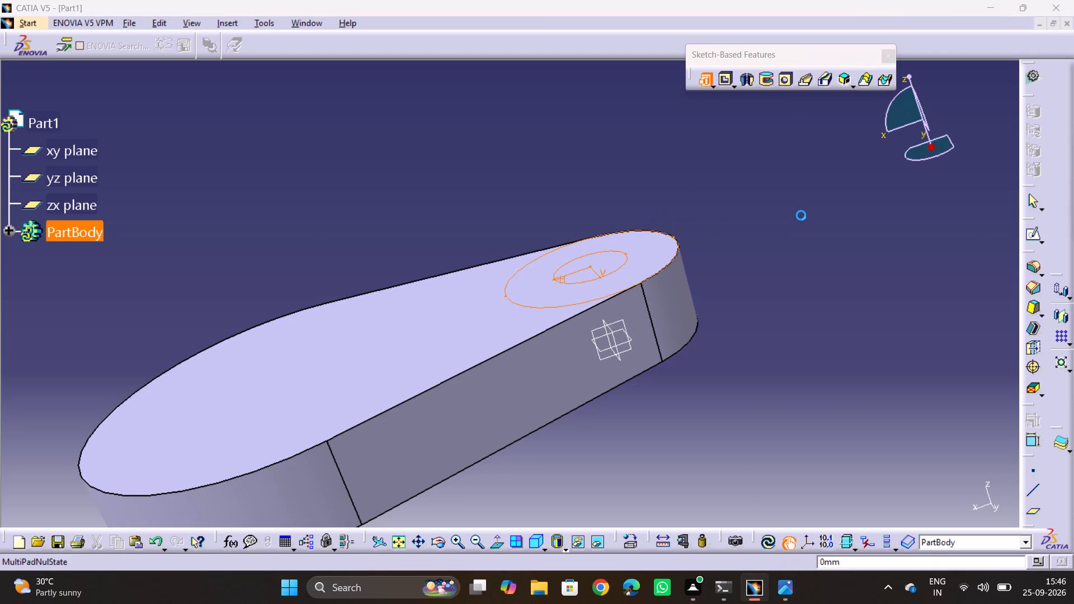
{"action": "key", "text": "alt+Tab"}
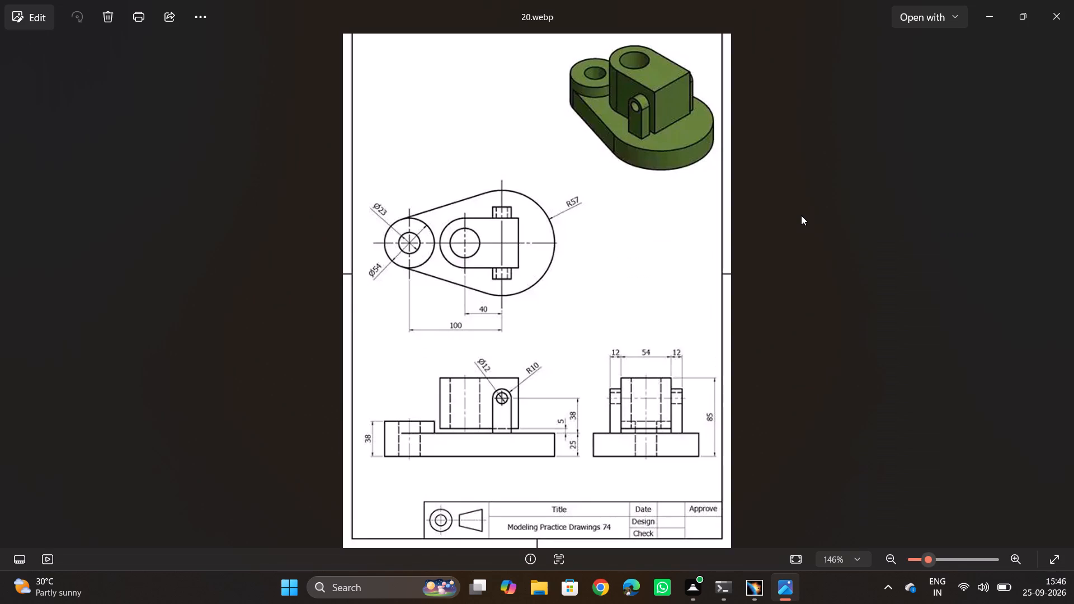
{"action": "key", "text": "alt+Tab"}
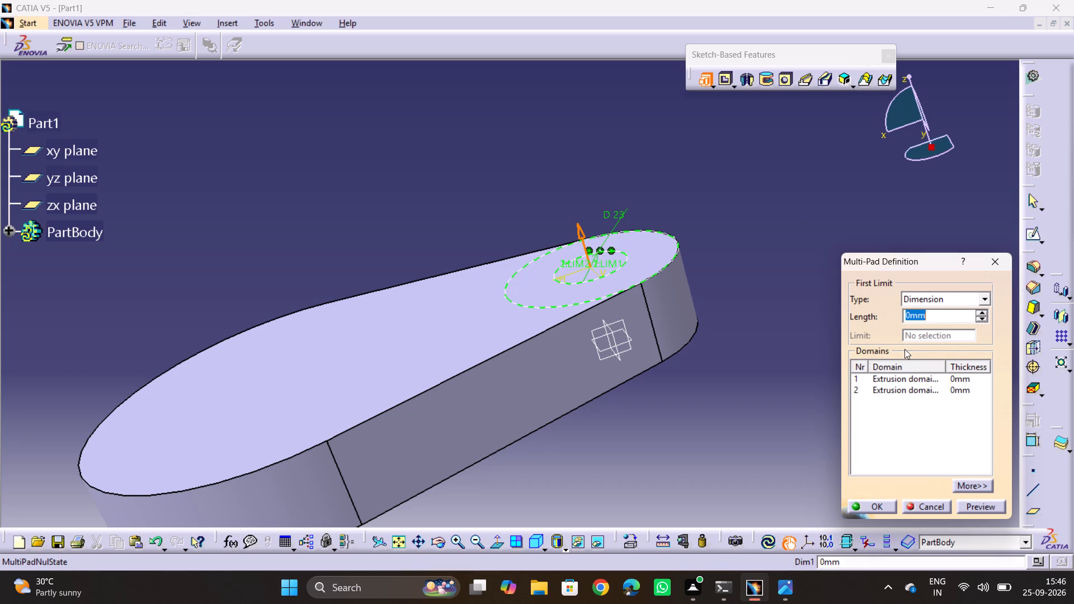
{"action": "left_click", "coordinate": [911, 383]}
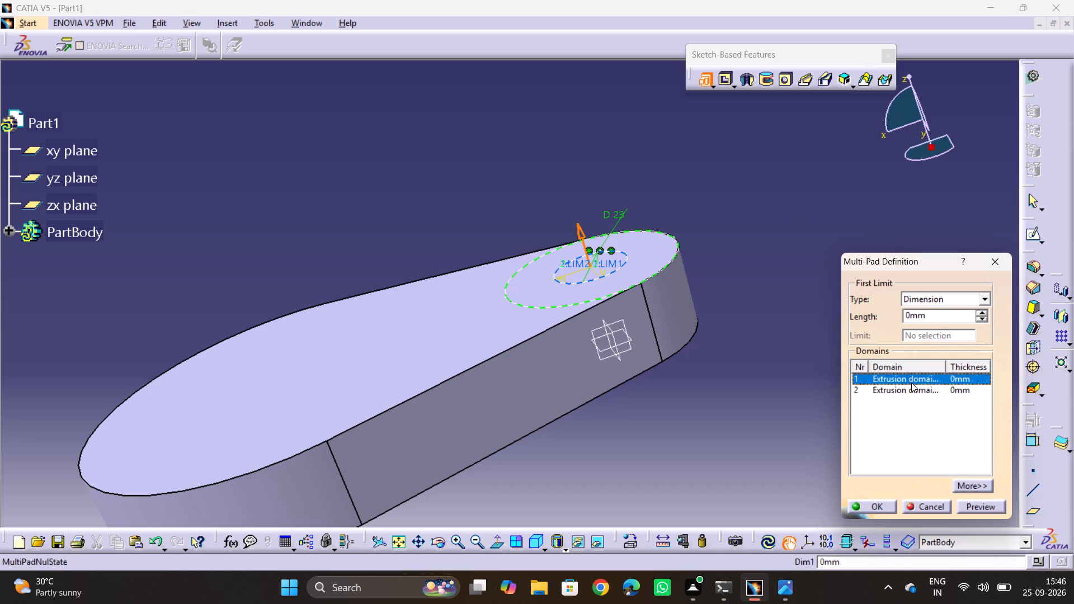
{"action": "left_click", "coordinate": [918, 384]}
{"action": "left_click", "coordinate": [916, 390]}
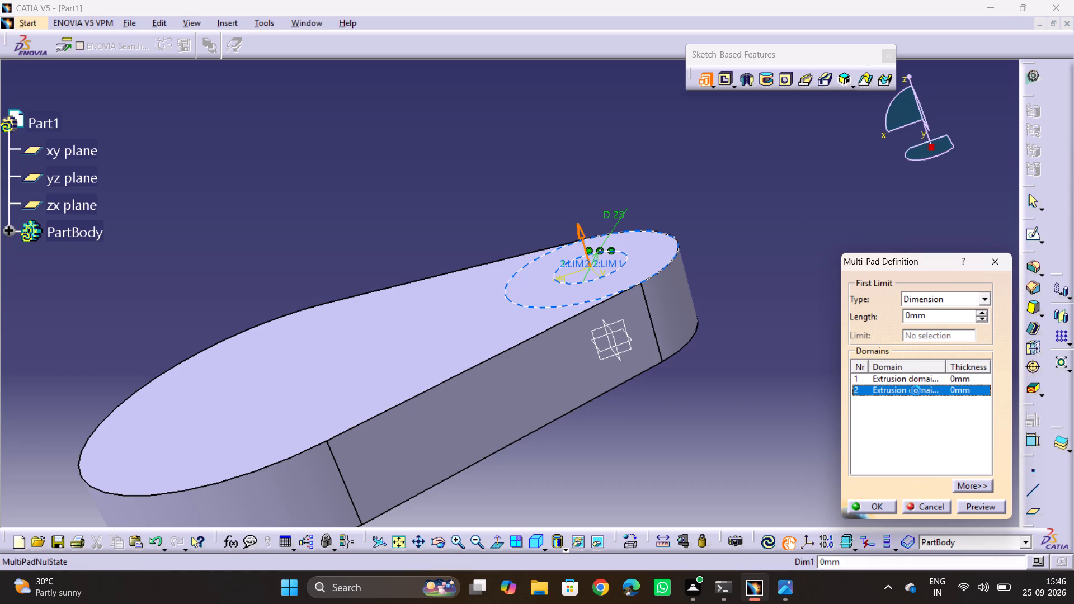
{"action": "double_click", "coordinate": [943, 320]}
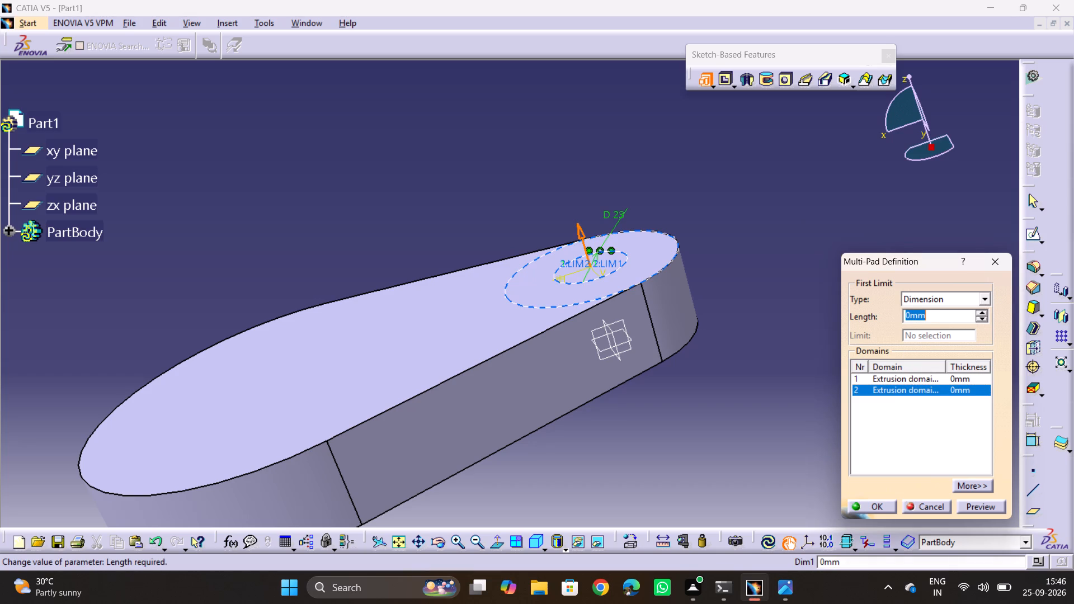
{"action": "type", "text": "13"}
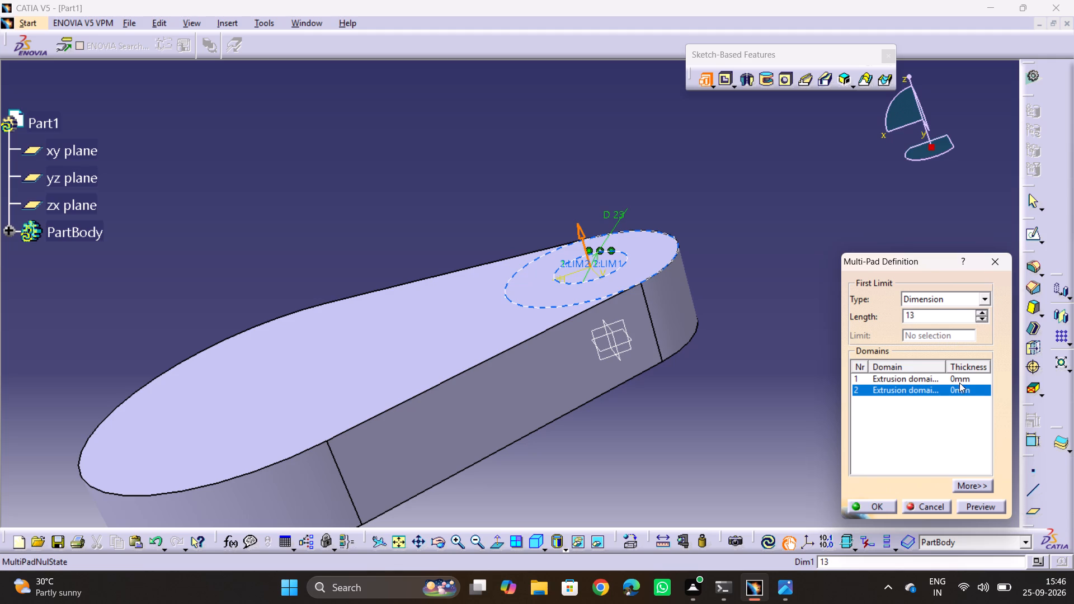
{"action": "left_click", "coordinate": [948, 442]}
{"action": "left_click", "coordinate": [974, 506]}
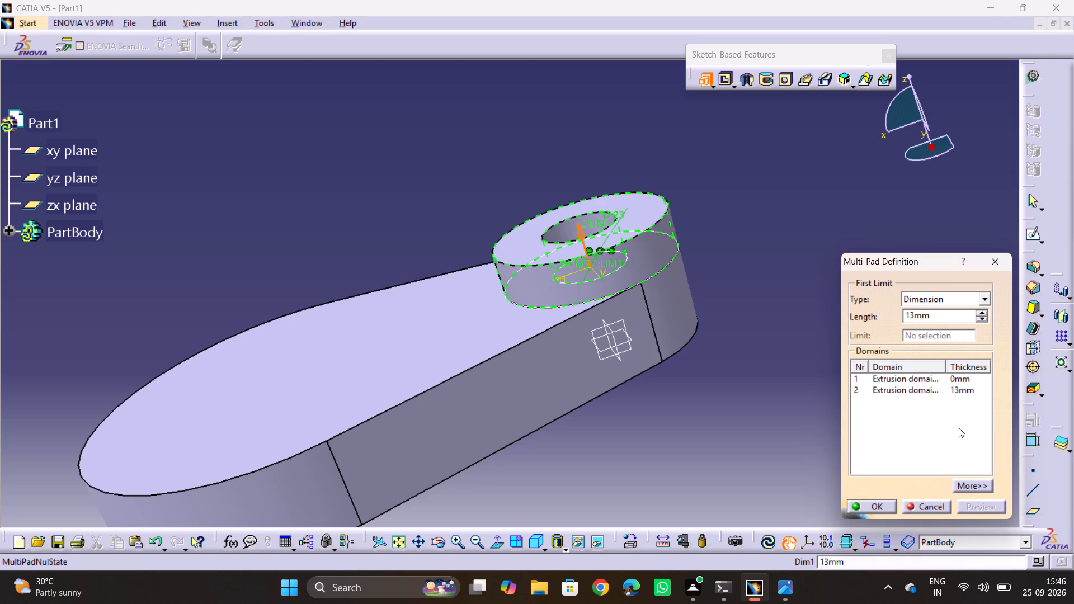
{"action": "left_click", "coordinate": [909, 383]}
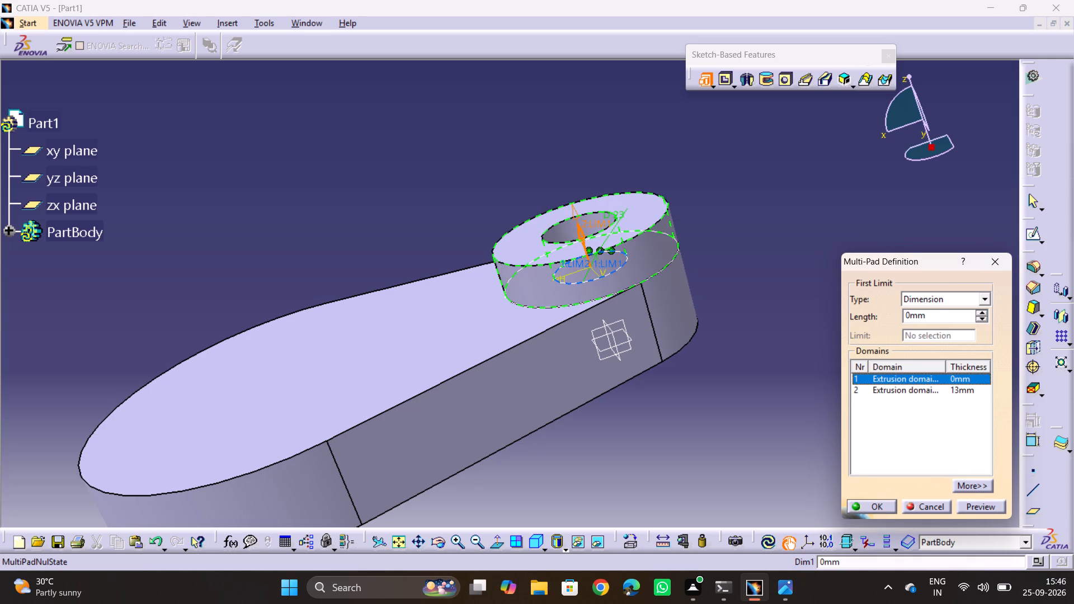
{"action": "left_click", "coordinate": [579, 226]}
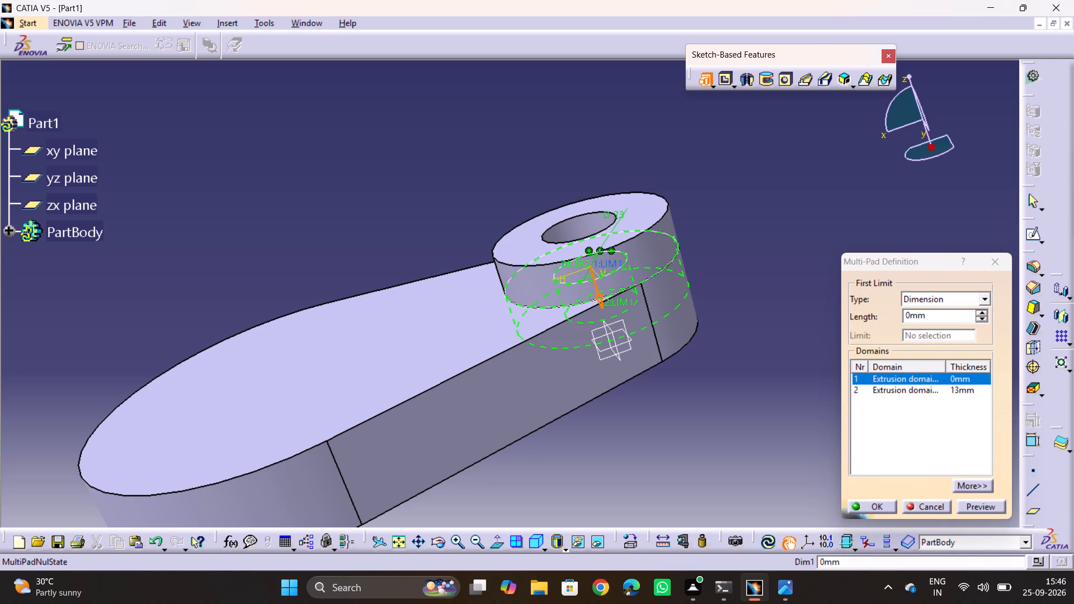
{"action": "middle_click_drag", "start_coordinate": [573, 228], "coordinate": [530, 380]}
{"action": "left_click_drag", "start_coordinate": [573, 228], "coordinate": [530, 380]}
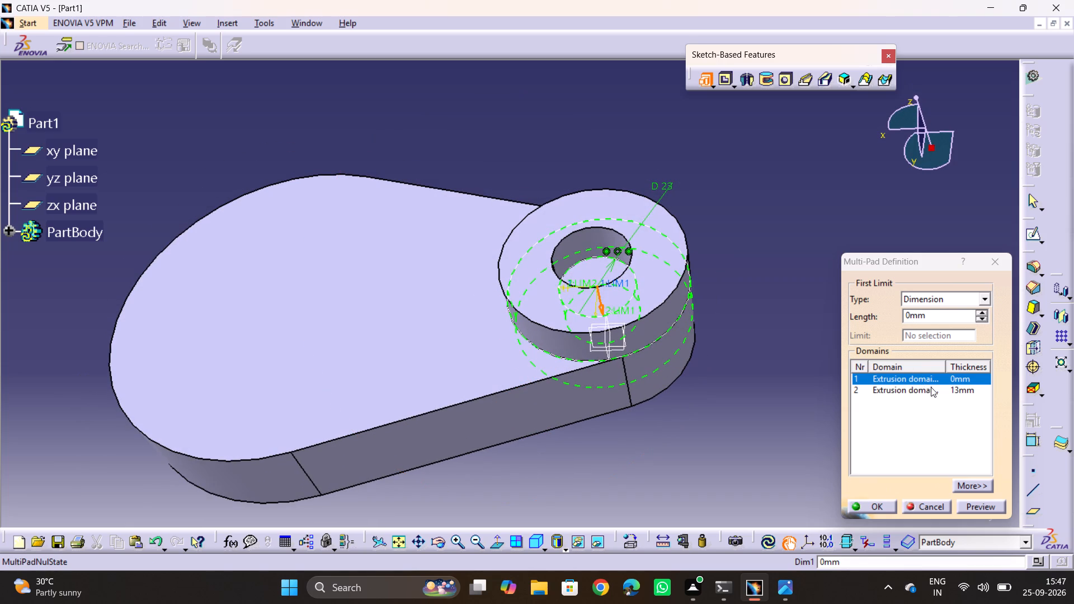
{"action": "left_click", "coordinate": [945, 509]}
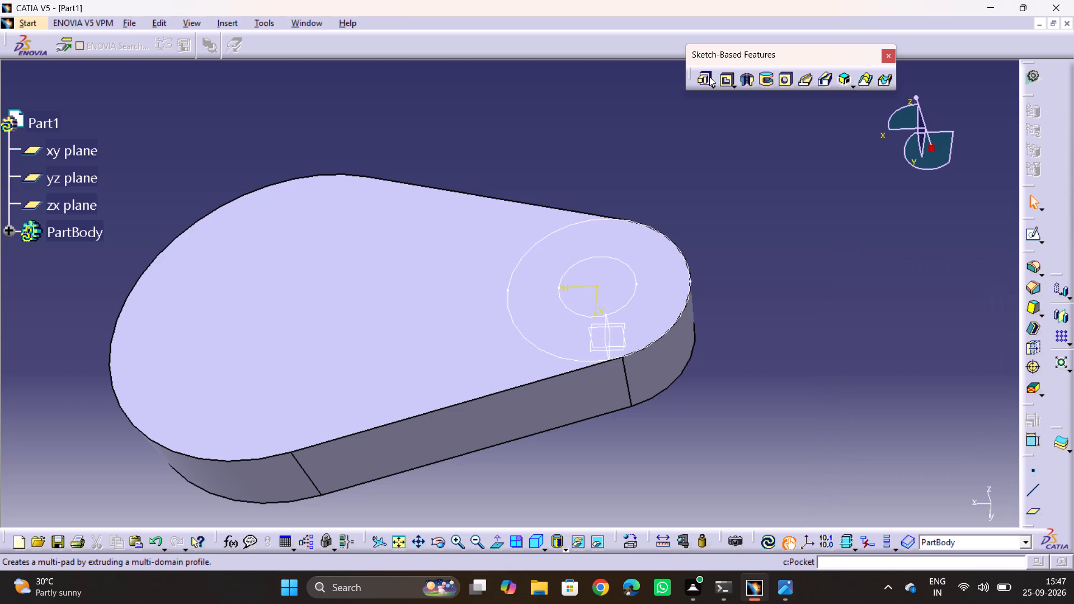
Pad the boss sketch of the 54 mm and 23 mm circles by 13 mm.
{"action": "left_click", "coordinate": [714, 86]}
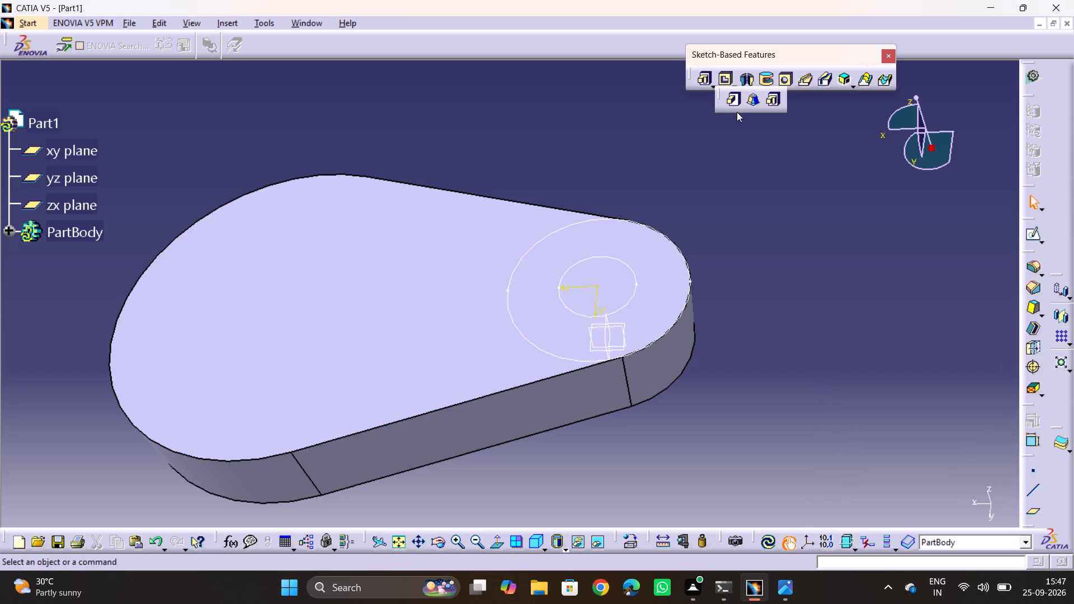
{"action": "left_click", "coordinate": [735, 101]}
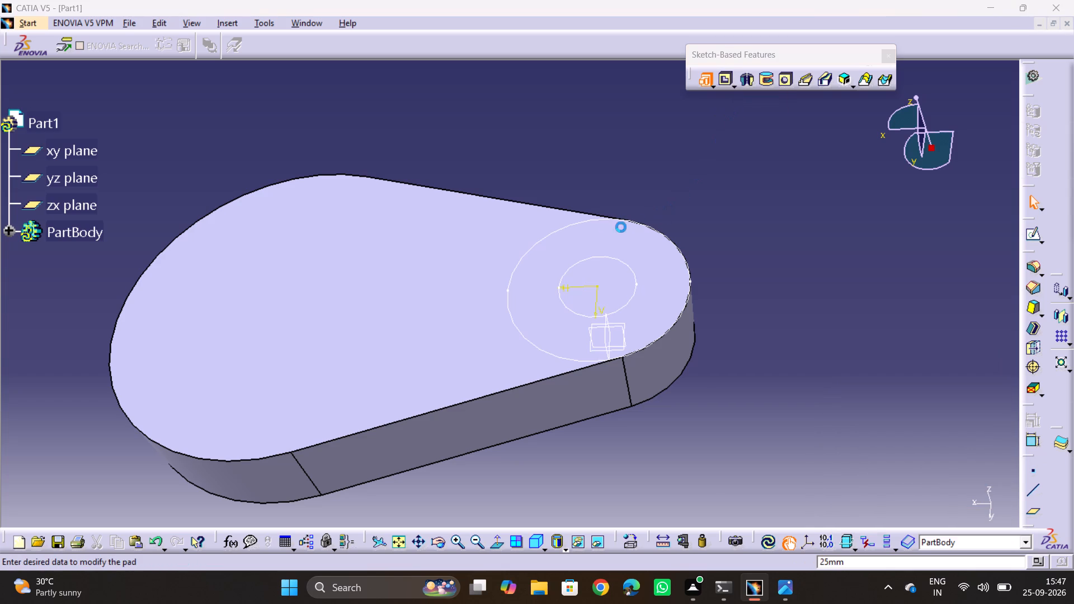
{"action": "left_click", "coordinate": [582, 222]}
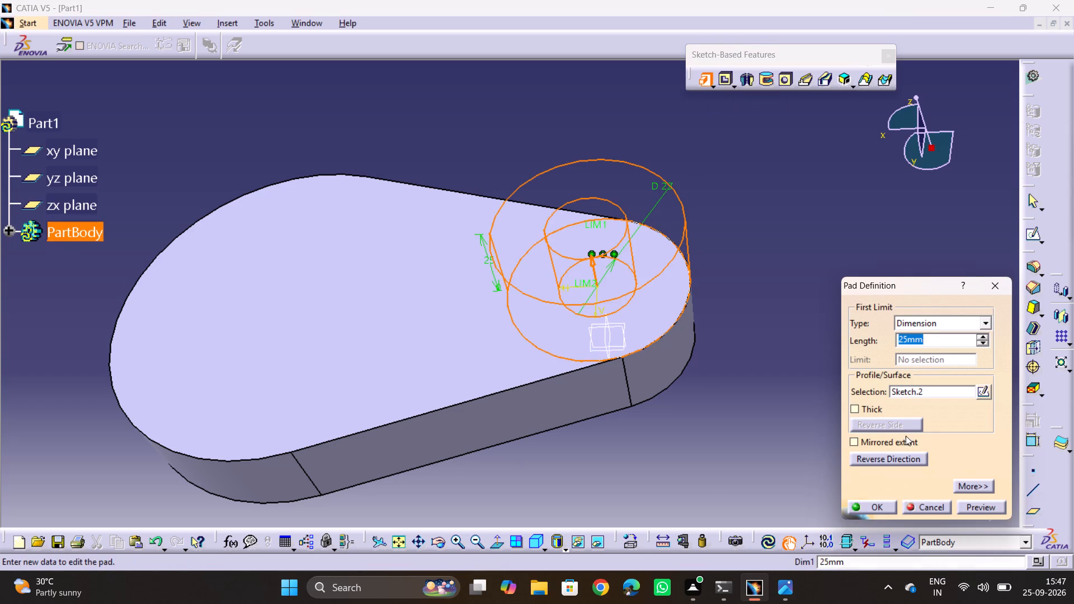
{"action": "type", "text": "13"}
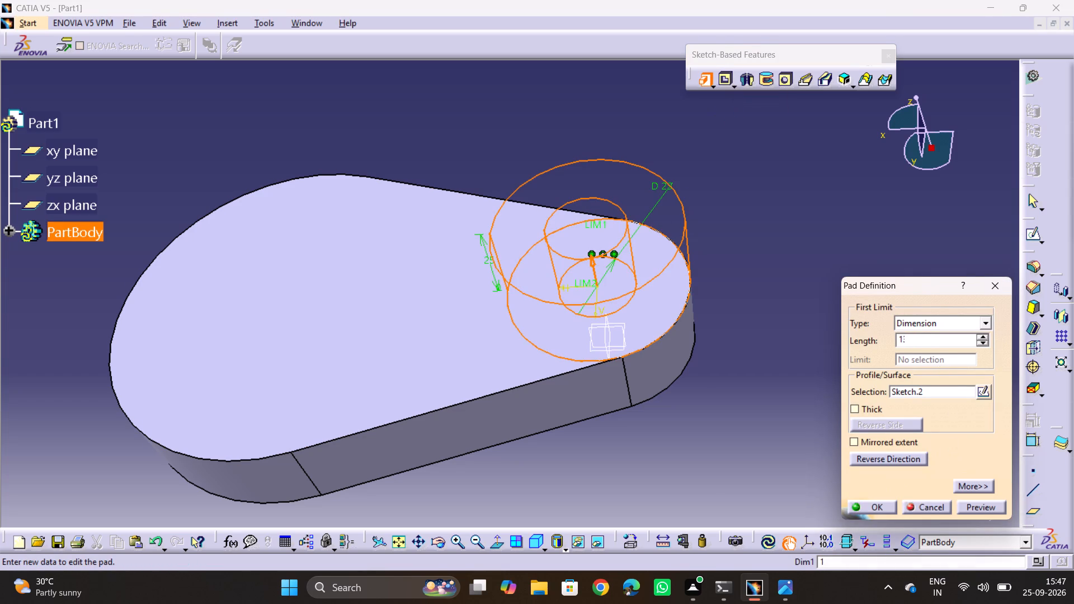
{"action": "key", "text": "Return"}
{"action": "left_click", "coordinate": [904, 334]}
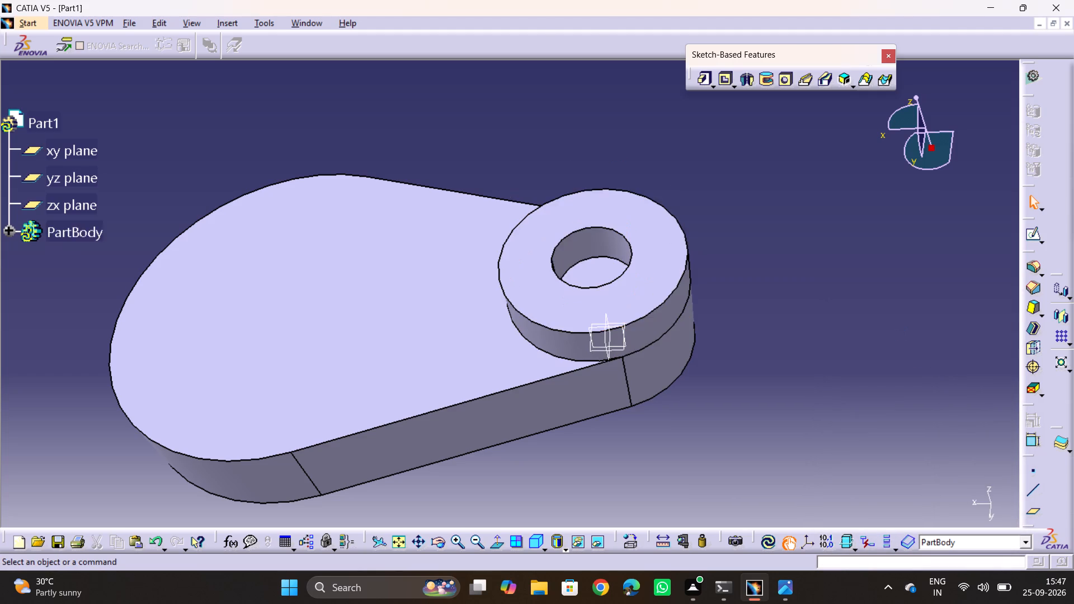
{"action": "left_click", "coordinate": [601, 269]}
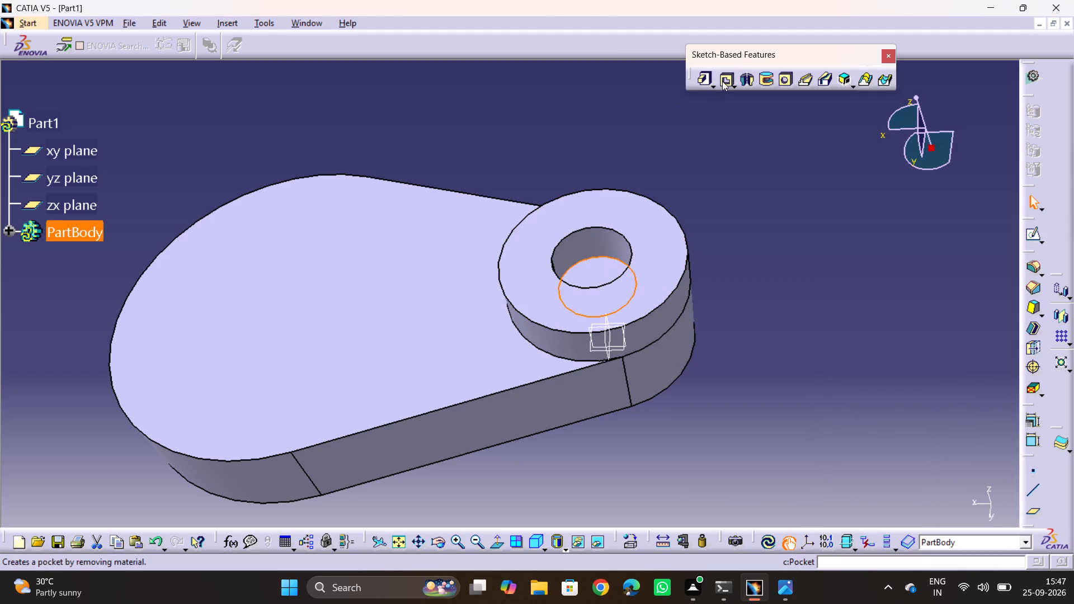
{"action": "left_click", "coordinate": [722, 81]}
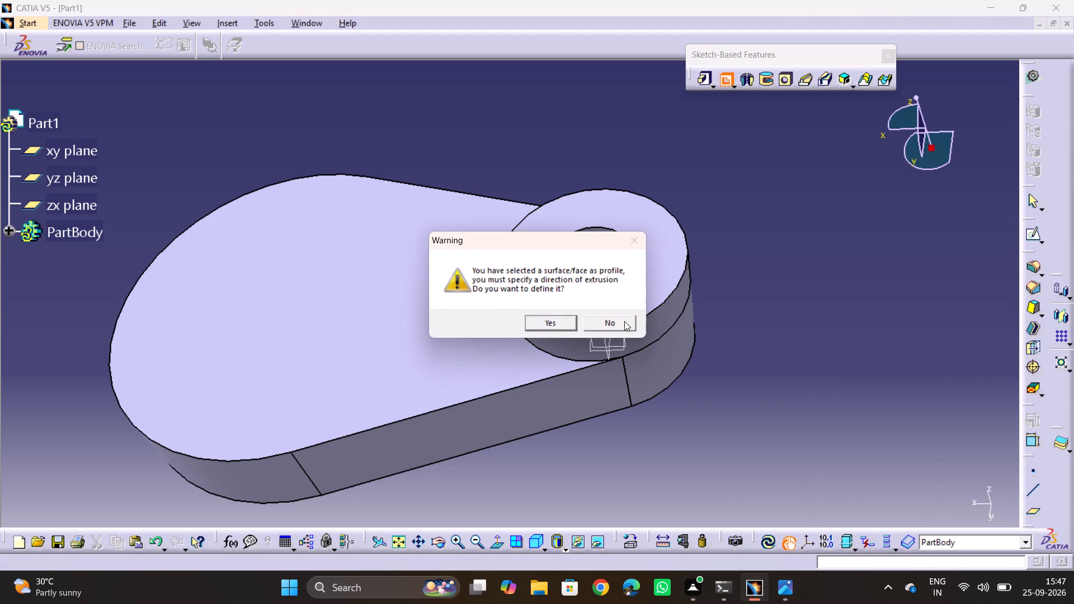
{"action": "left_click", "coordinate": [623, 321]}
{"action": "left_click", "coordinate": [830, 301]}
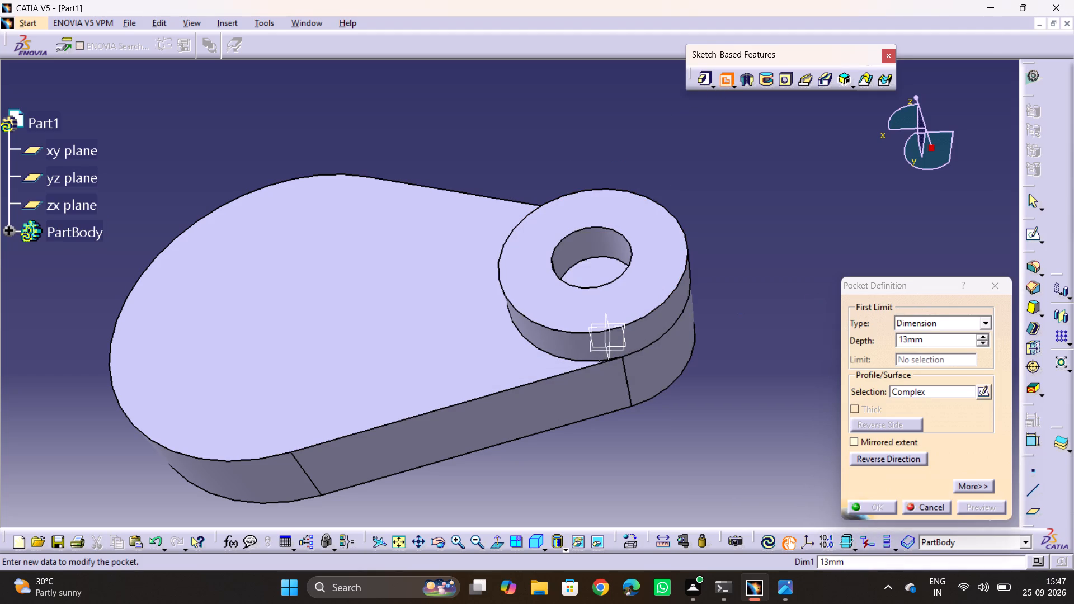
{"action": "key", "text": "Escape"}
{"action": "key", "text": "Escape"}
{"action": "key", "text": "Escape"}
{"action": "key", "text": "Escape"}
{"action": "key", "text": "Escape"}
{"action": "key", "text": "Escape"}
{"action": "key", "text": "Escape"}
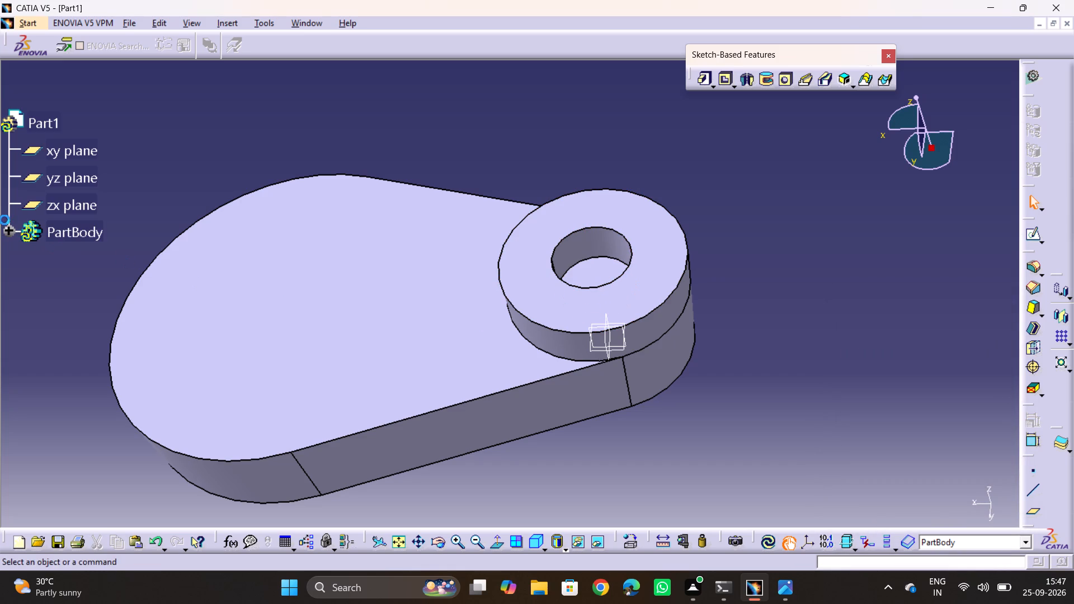
Show the boss sketch again and cut its 23 mm inner circle 38 mm deep with a Multi-Pocket, leaving the outer domain at 0 mm.
{"action": "left_click", "coordinate": [5, 229]}
{"action": "left_click", "coordinate": [79, 342]}
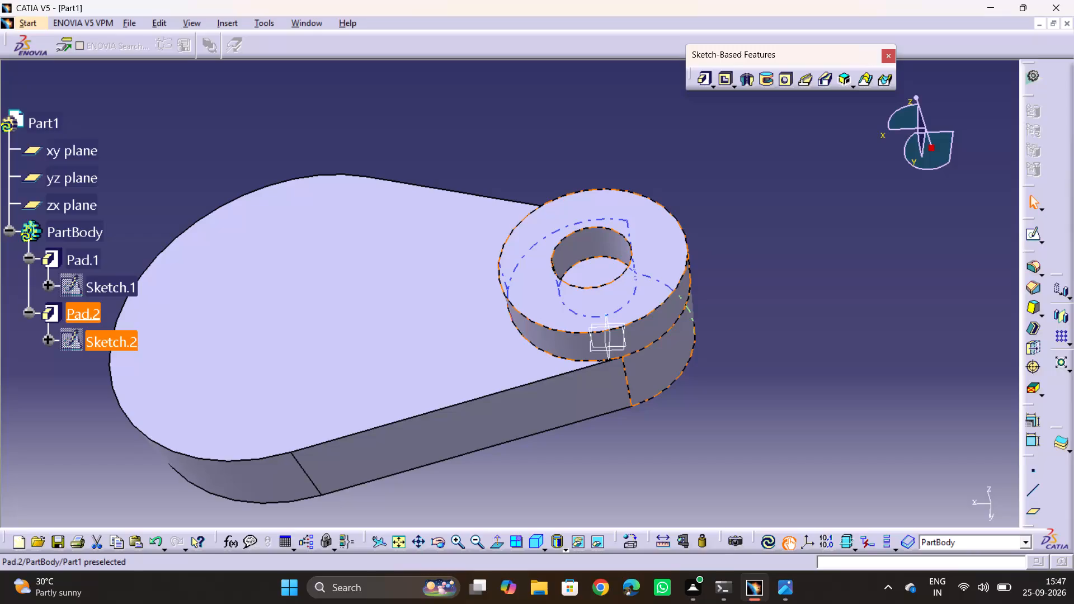
{"action": "right_click", "coordinate": [88, 339]}
{"action": "left_click", "coordinate": [123, 102]}
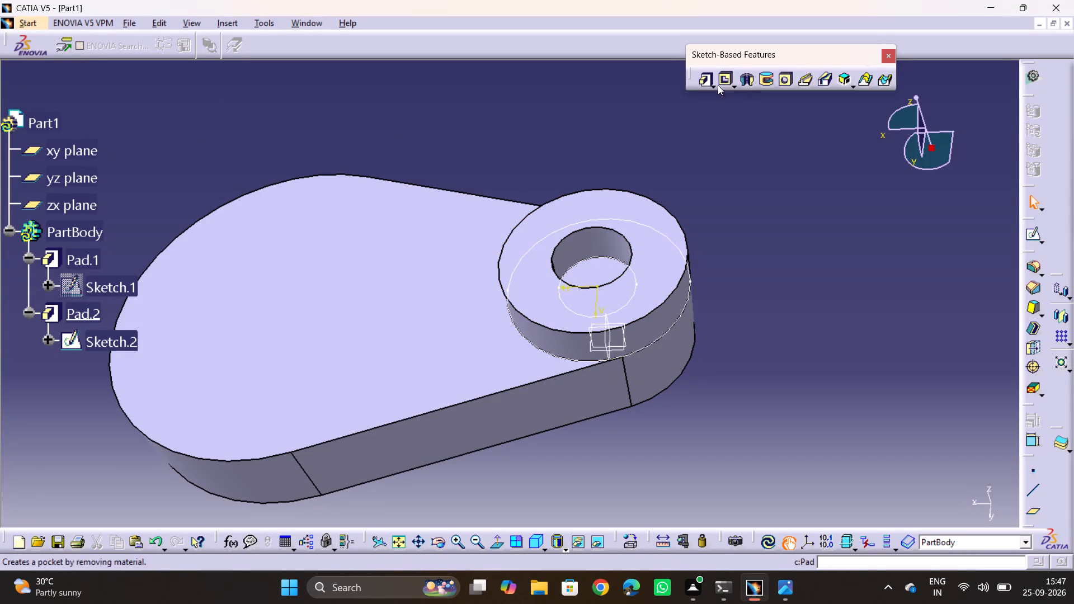
{"action": "left_click", "coordinate": [734, 83]}
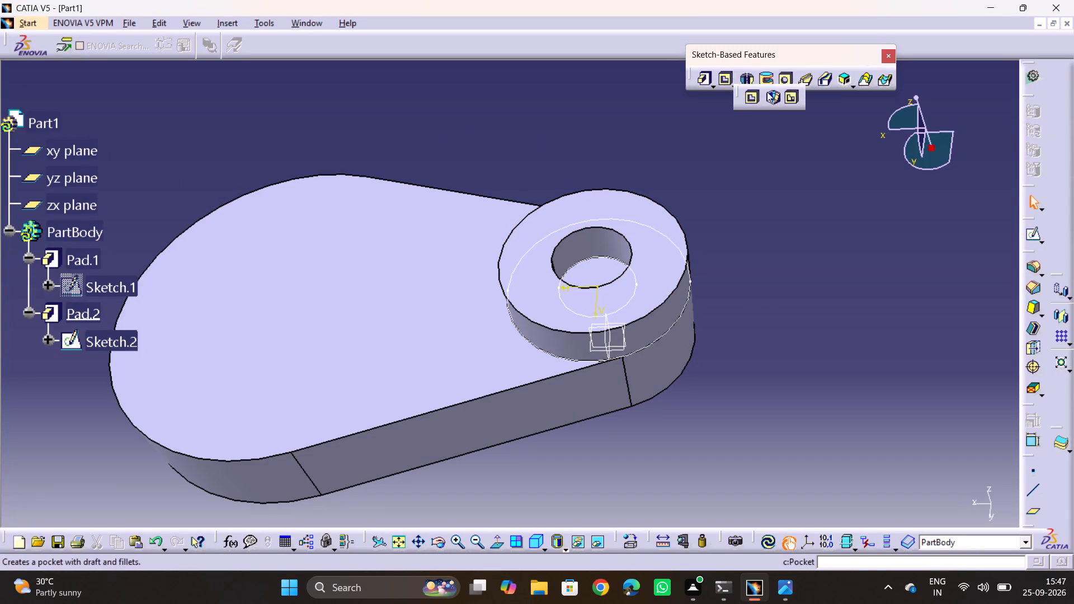
{"action": "left_click", "coordinate": [790, 100]}
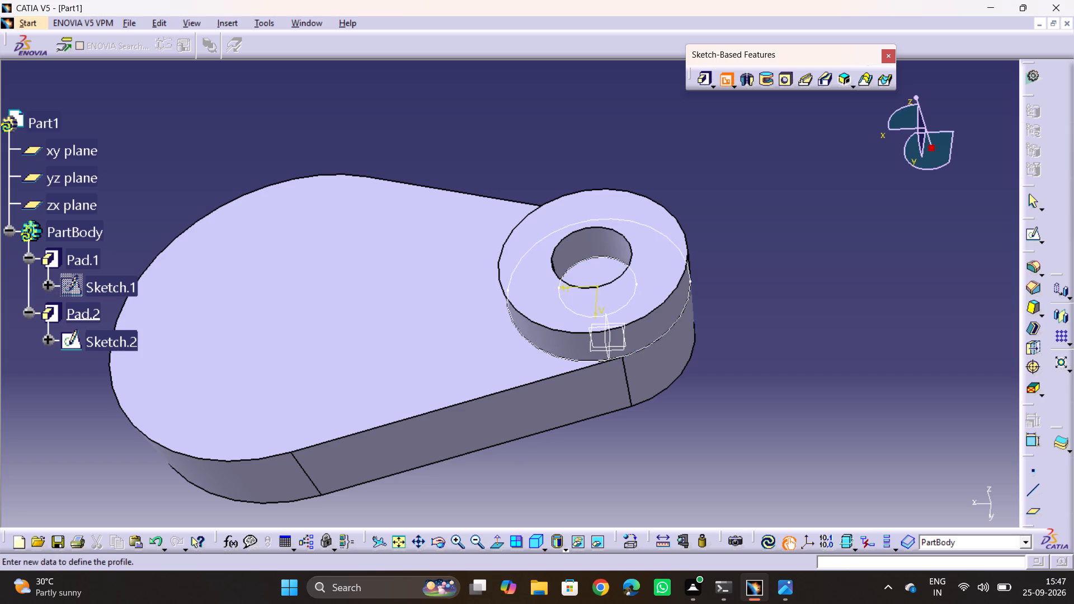
{"action": "left_click", "coordinate": [586, 260]}
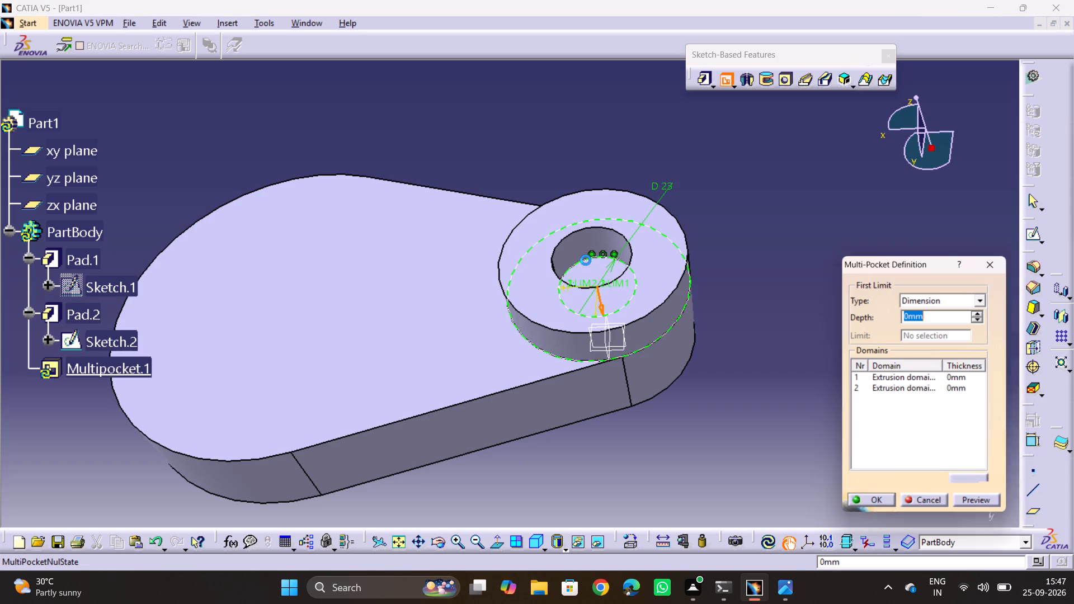
{"action": "left_click", "coordinate": [917, 379]}
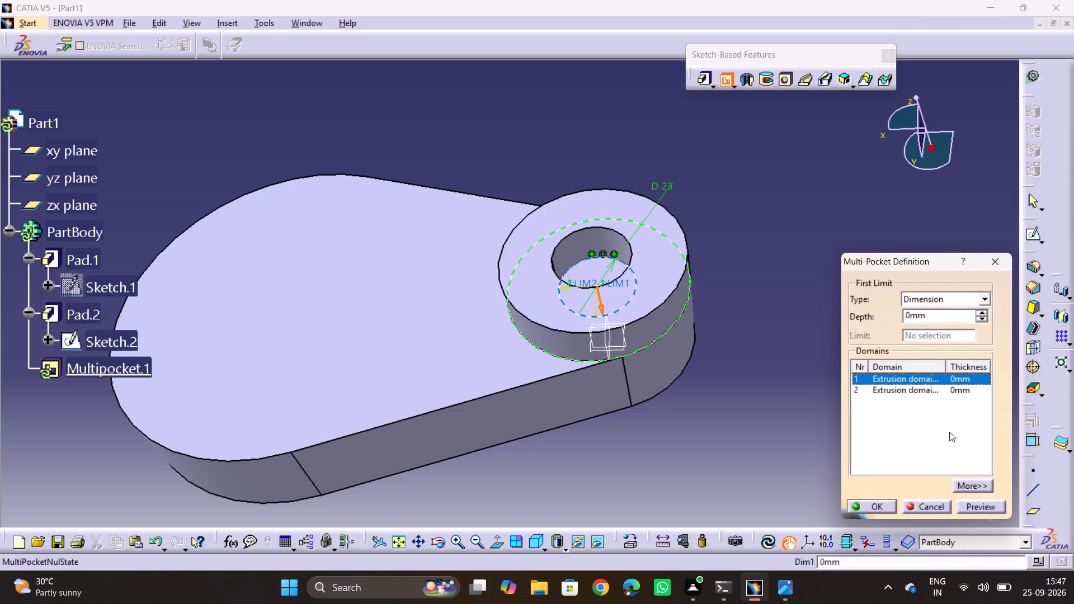
{"action": "left_click", "coordinate": [983, 313]}
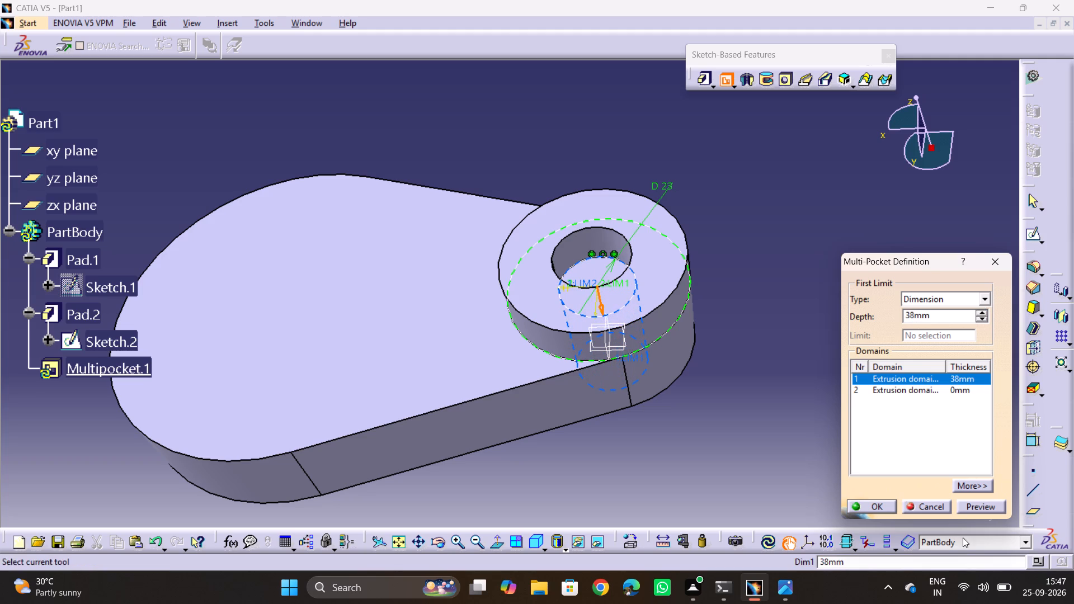
{"action": "left_click", "coordinate": [976, 507]}
{"action": "left_click", "coordinate": [864, 509]}
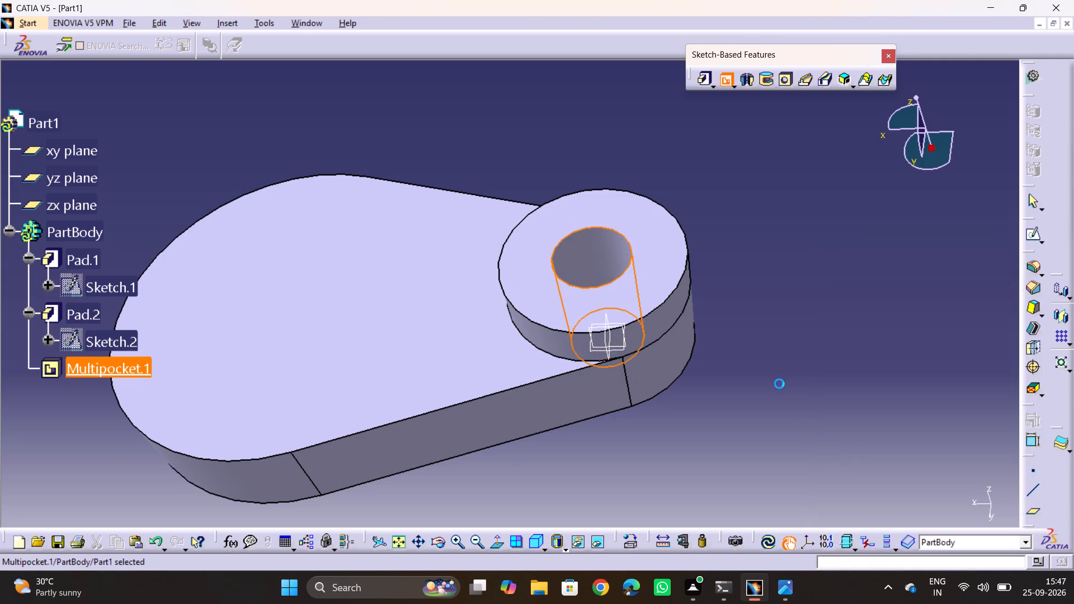
{"action": "left_click", "coordinate": [779, 384]}
{"action": "left_click", "coordinate": [836, 422]}
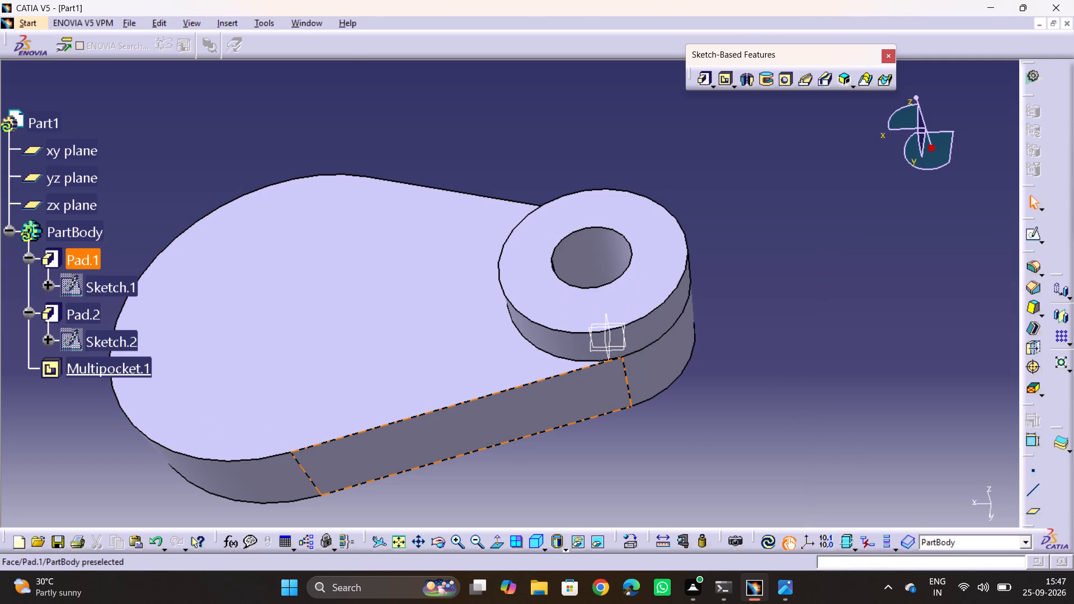
Compare the boss and base plate with reference drawing 20.webp and study the dimensions of the upright block.
{"action": "key", "text": "alt+Tab"}
{"action": "key", "text": "alt+Tab"}
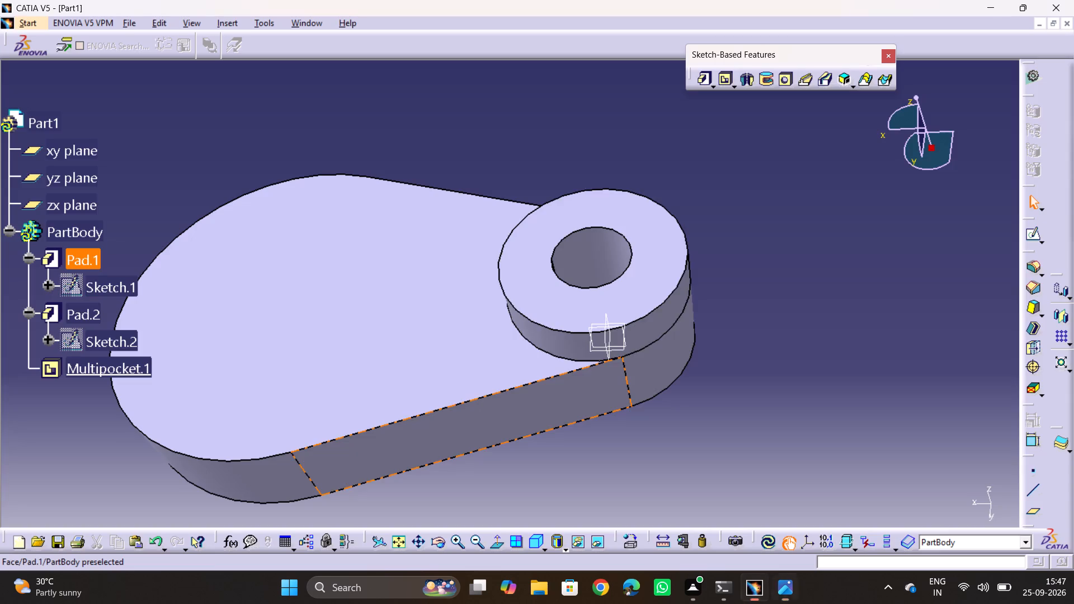
{"action": "middle_click_drag", "start_coordinate": [637, 440], "coordinate": [549, 300]}
{"action": "left_click_drag", "start_coordinate": [637, 440], "coordinate": [549, 300]}
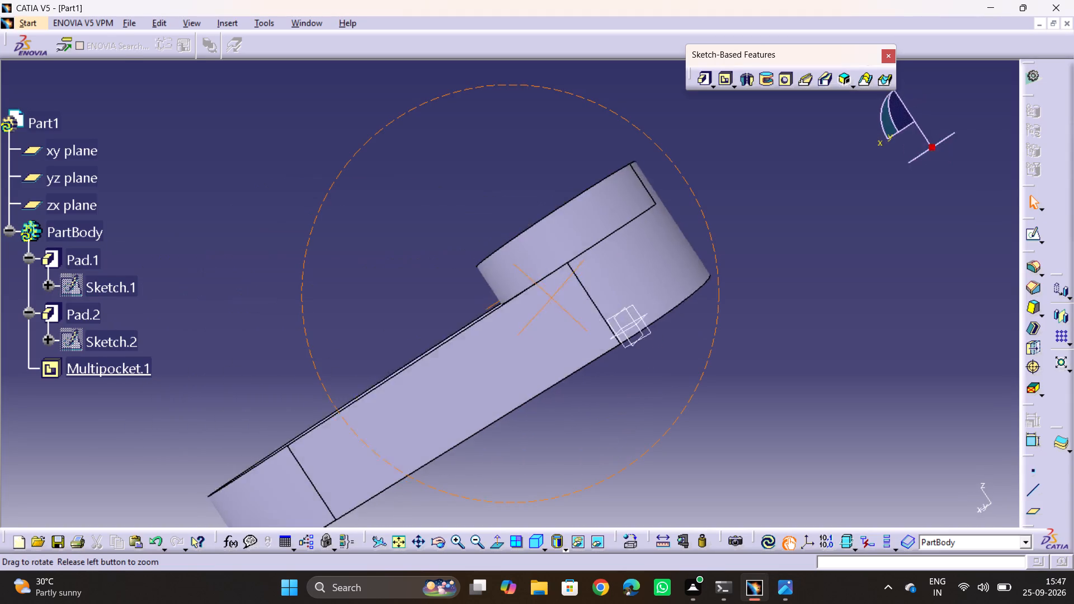
{"action": "left_click_drag", "start_coordinate": [549, 300], "coordinate": [263, 446]}
{"action": "middle_click_drag", "start_coordinate": [549, 300], "coordinate": [261, 409]}
{"action": "scroll", "coordinate": [254, 413], "scroll_direction": "up", "scroll_amount": 1}
{"action": "middle_click_drag", "start_coordinate": [469, 365], "coordinate": [775, 211]}
{"action": "left_click_drag", "start_coordinate": [469, 364], "coordinate": [775, 211]}
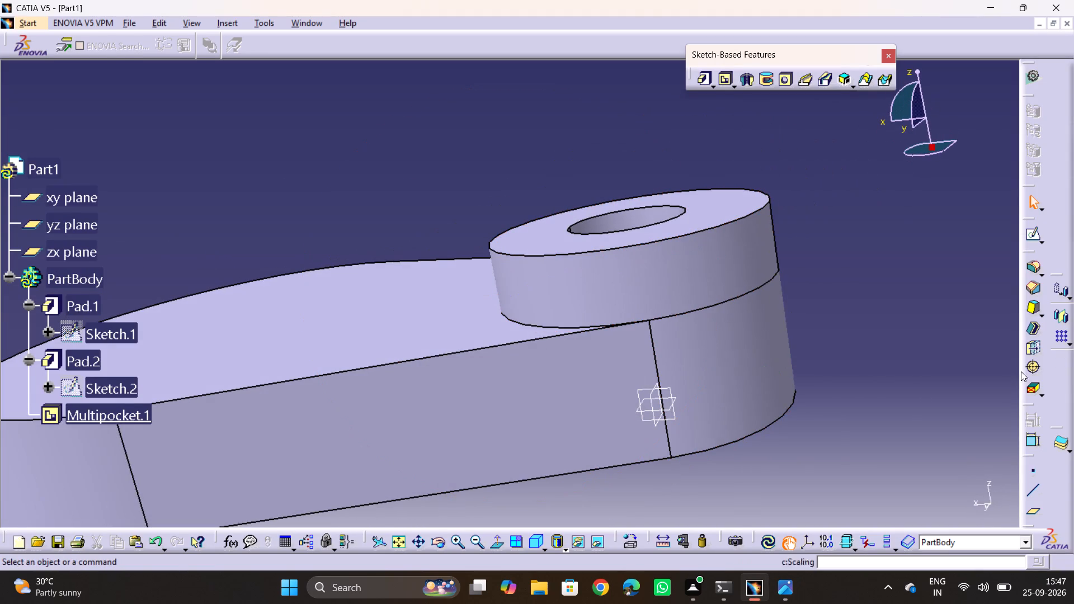
{"action": "key", "text": "alt+Tab"}
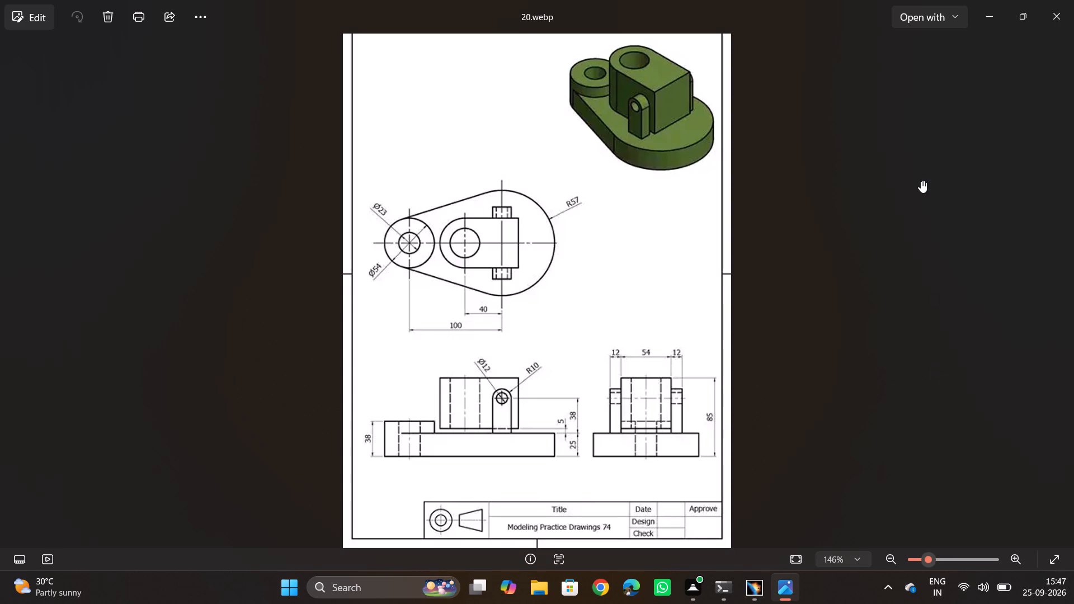
{"action": "middle_click_drag", "start_coordinate": [686, 328], "coordinate": [680, 290], "text": "ctrl"}
{"action": "middle_click_drag", "start_coordinate": [627, 375], "coordinate": [647, 313], "text": "ctrl"}
{"action": "key", "text": "alt+Tab"}
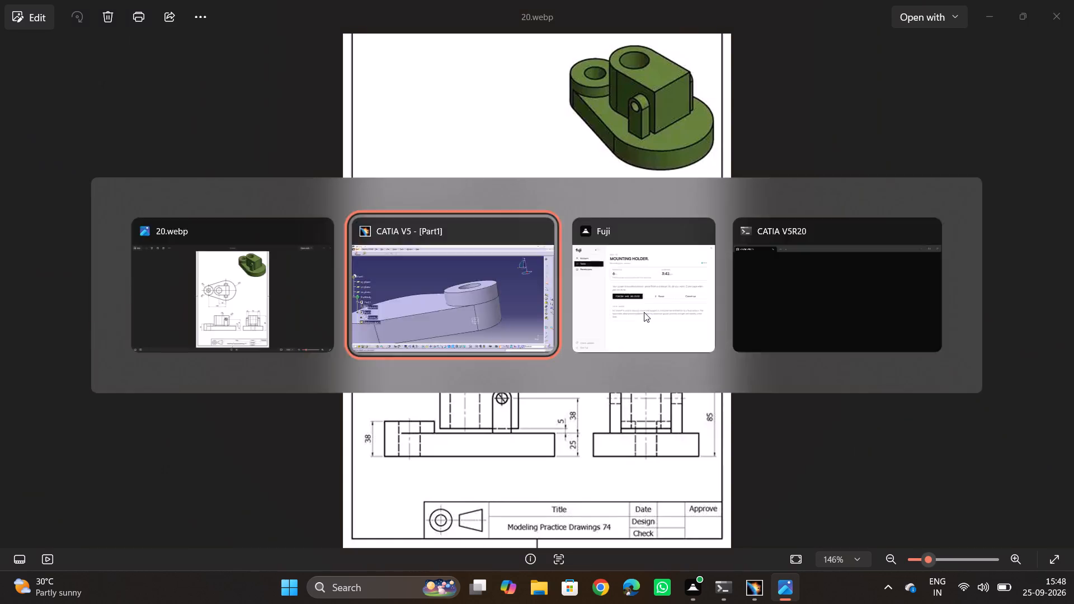
{"action": "key", "text": "alt+Tab"}
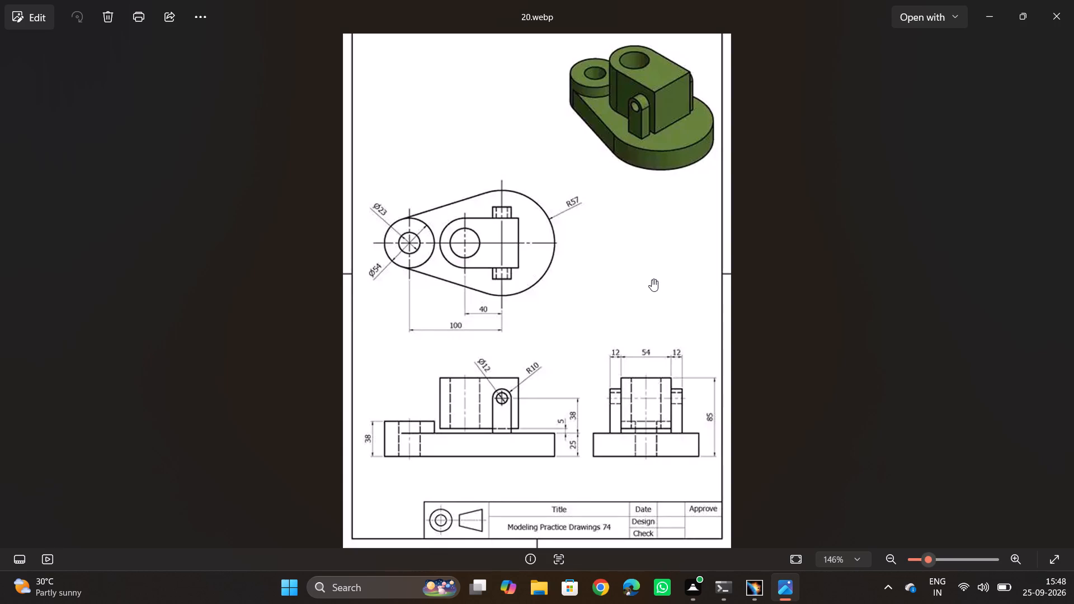
{"action": "key", "text": "alt+Tab"}
{"action": "left_click", "coordinate": [908, 270]}
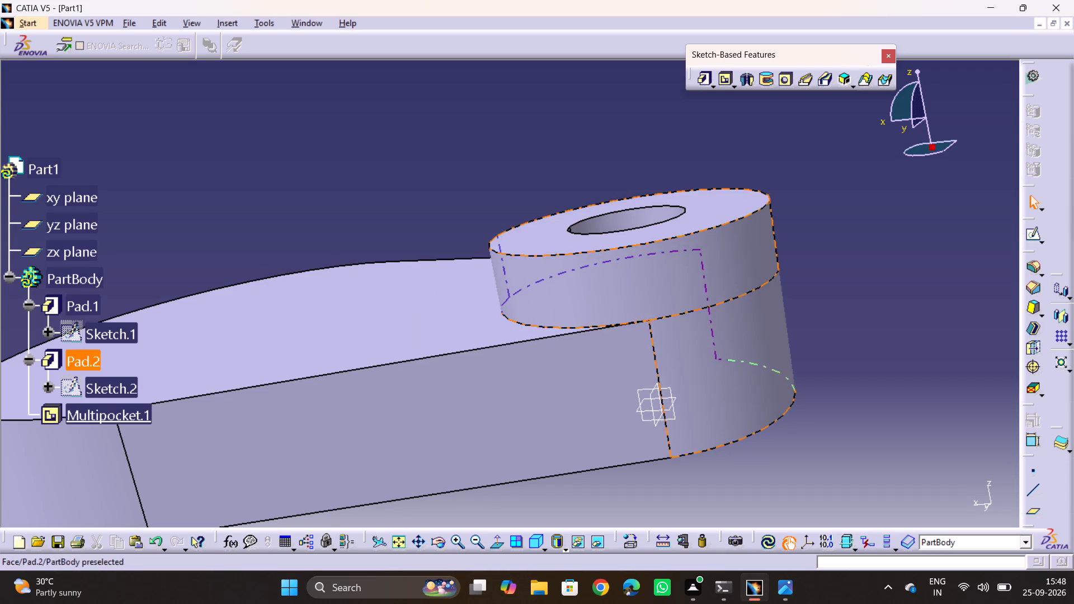
{"action": "middle_click_drag", "start_coordinate": [680, 297], "coordinate": [738, 279]}
{"action": "key", "text": "alt+Tab"}
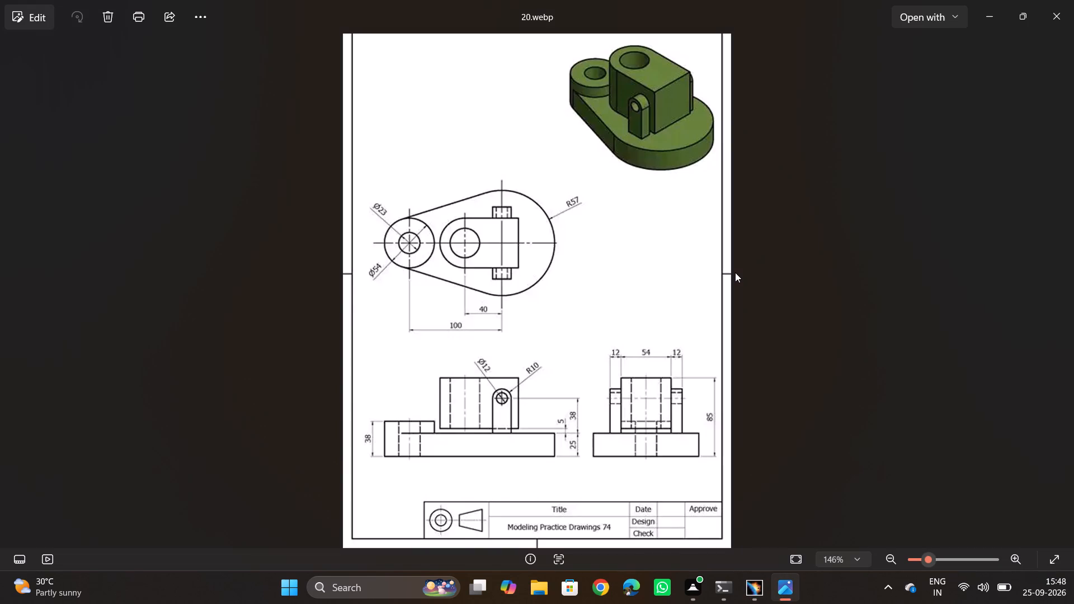
{"action": "middle_click_drag", "start_coordinate": [741, 326], "coordinate": [797, 313]}
{"action": "left_click_drag", "start_coordinate": [855, 292], "coordinate": [861, 290]}
{"action": "key", "text": "alt+Tab"}
{"action": "middle_click_drag", "start_coordinate": [671, 333], "coordinate": [822, 304]}
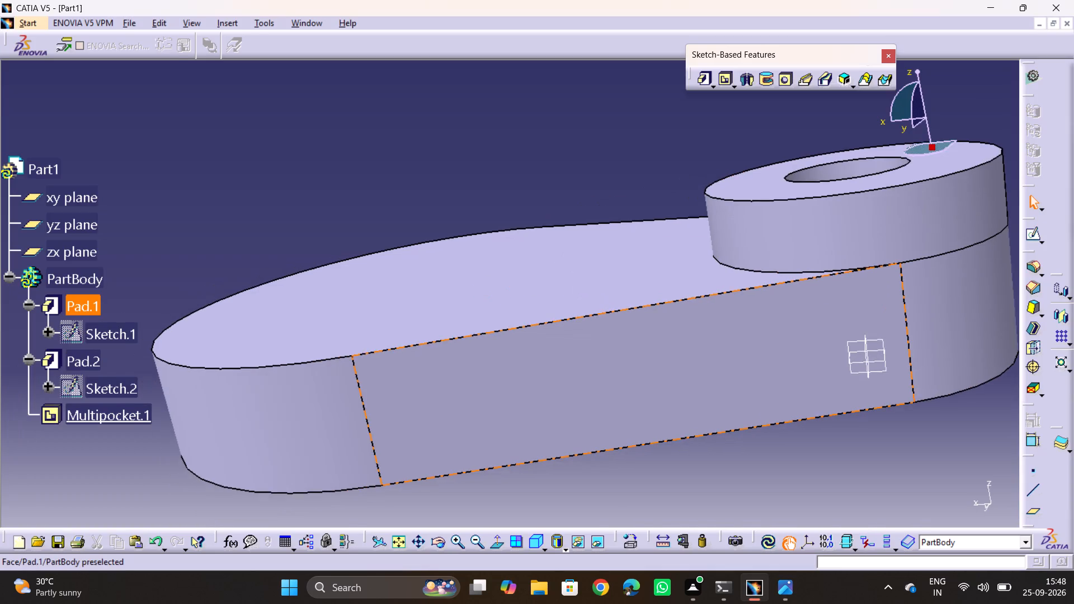
{"action": "key", "text": "alt+Tab"}
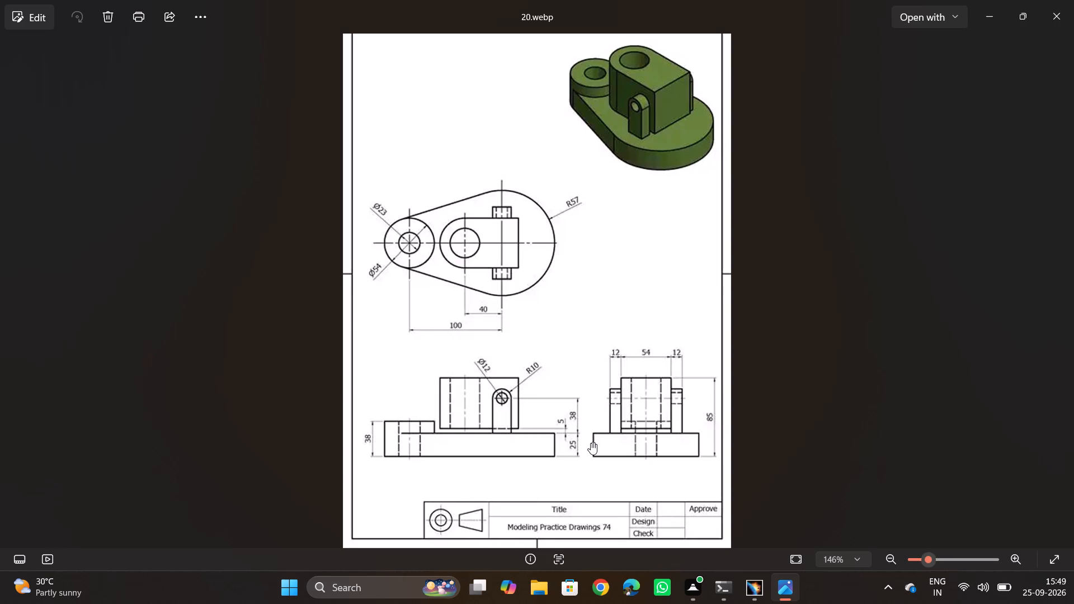
{"action": "key", "text": "alt+Tab"}
Start a new sketch on the top face of the base plate.
{"action": "left_click", "coordinate": [409, 313]}
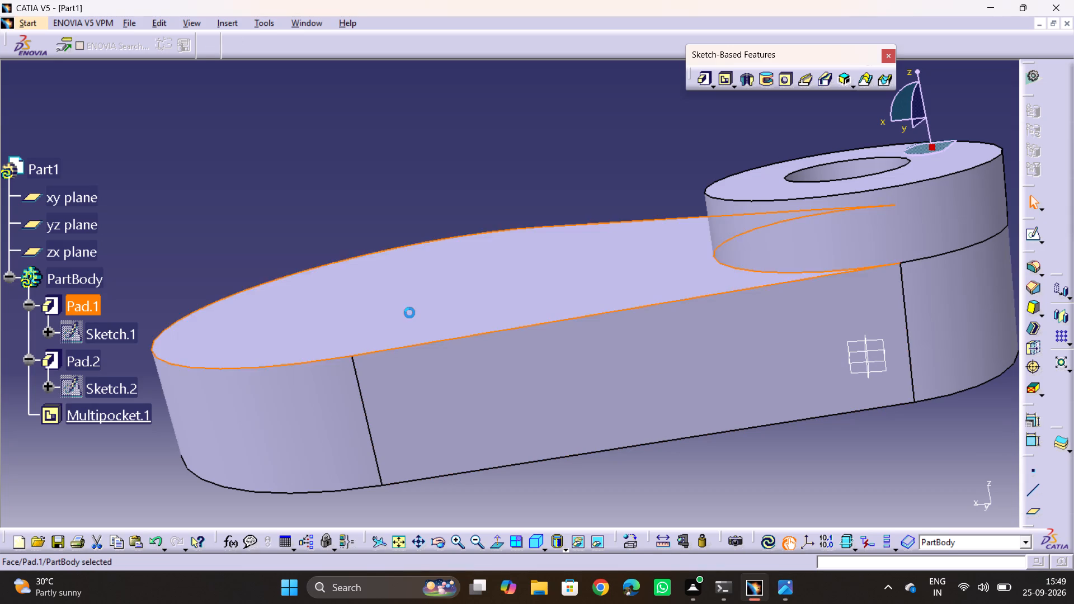
{"action": "left_click", "coordinate": [1032, 234]}
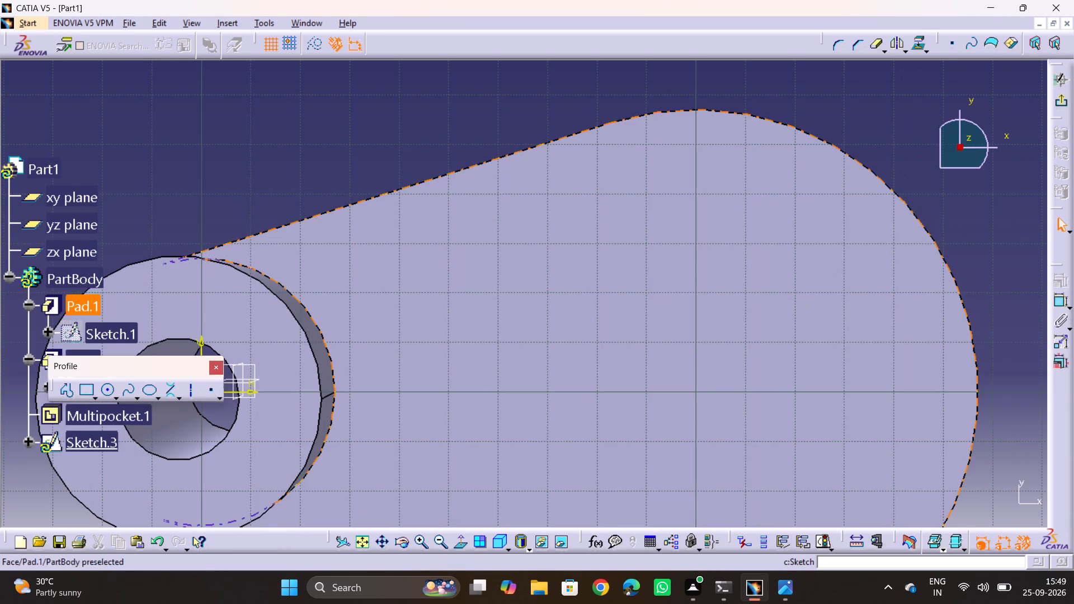
{"action": "middle_click_drag", "start_coordinate": [790, 251], "coordinate": [835, 114]}
{"action": "scroll", "coordinate": [823, 142], "scroll_direction": "up", "scroll_amount": 1, "text": "ctrl"}
{"action": "middle_click_drag", "start_coordinate": [824, 144], "coordinate": [877, 200], "text": "ctrl"}
{"action": "middle_click_drag", "start_coordinate": [752, 249], "coordinate": [819, 258]}
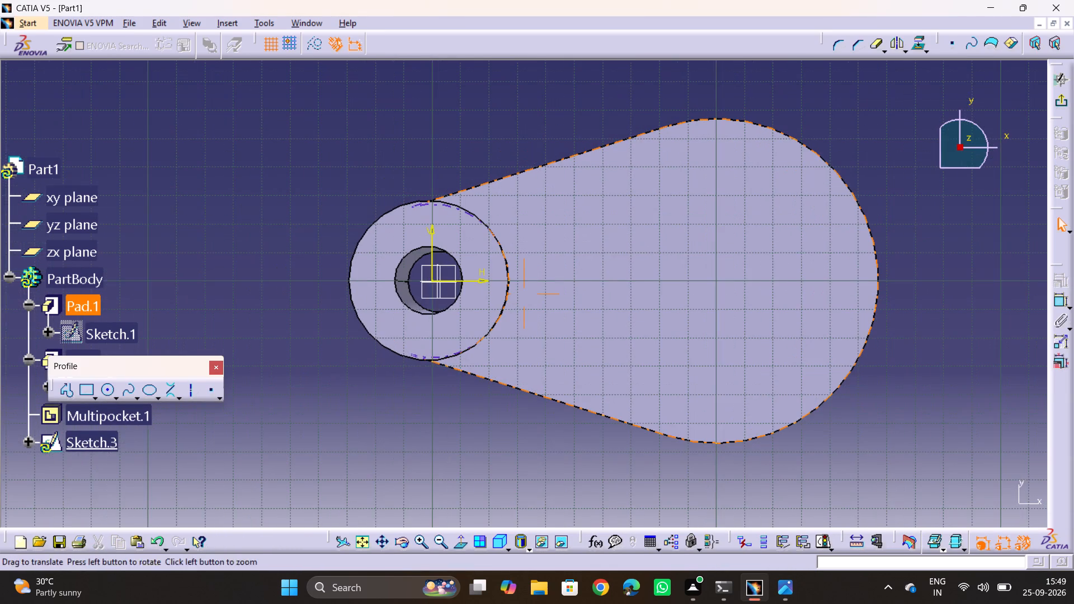
{"action": "middle_click_drag", "start_coordinate": [819, 258], "coordinate": [822, 258]}
{"action": "middle_click_drag", "start_coordinate": [912, 263], "coordinate": [737, 277], "text": "ctrl"}
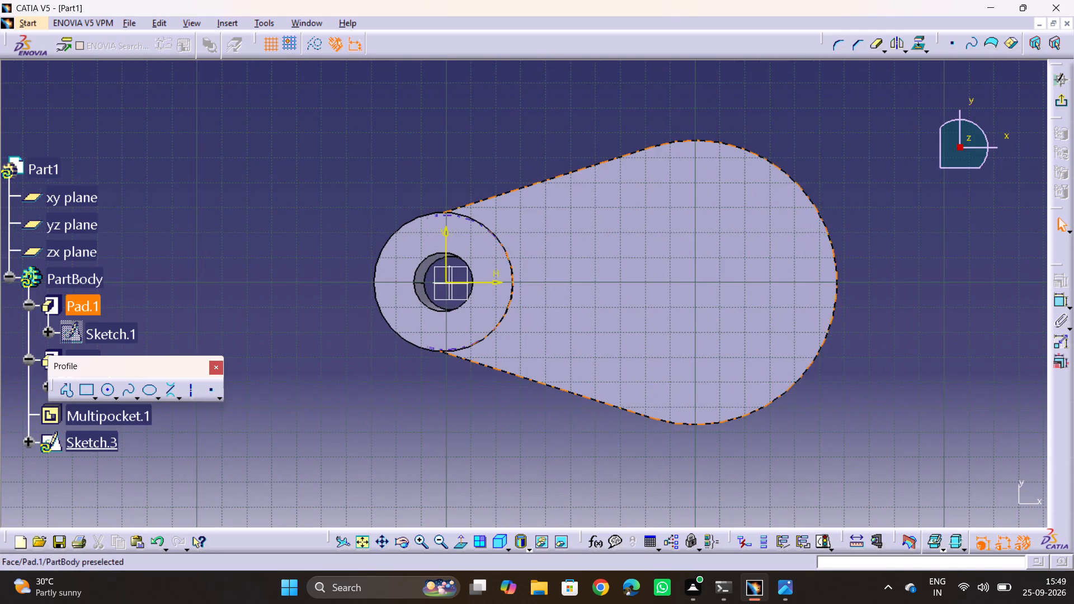
{"action": "middle_click_drag", "start_coordinate": [848, 284], "coordinate": [644, 296]}
{"action": "middle_click_drag", "start_coordinate": [296, 311], "coordinate": [436, 324]}
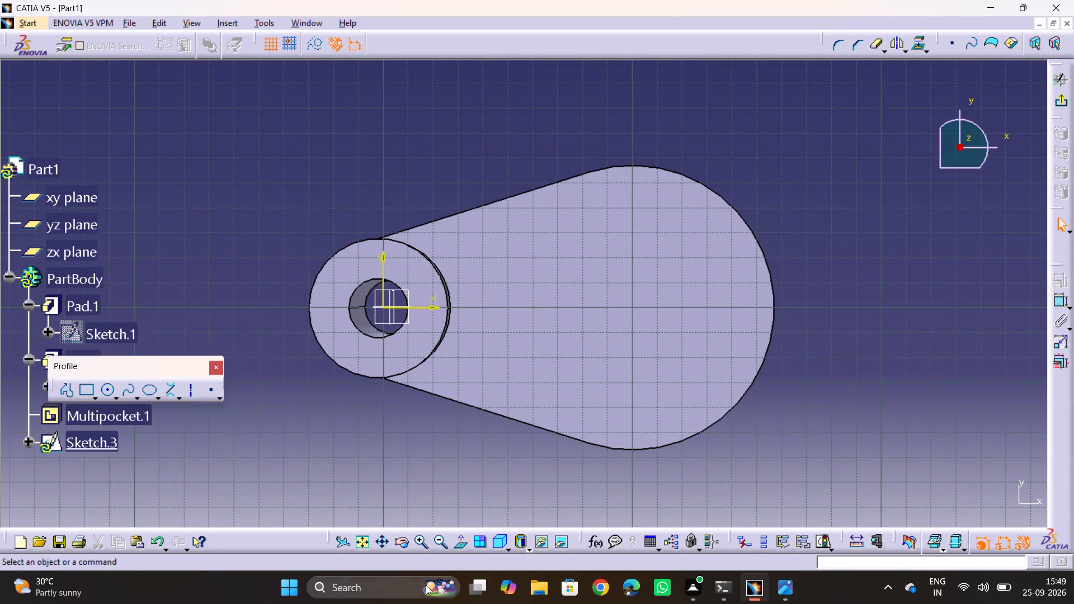
{"action": "left_click", "coordinate": [468, 543]}
{"action": "left_click", "coordinate": [455, 541]}
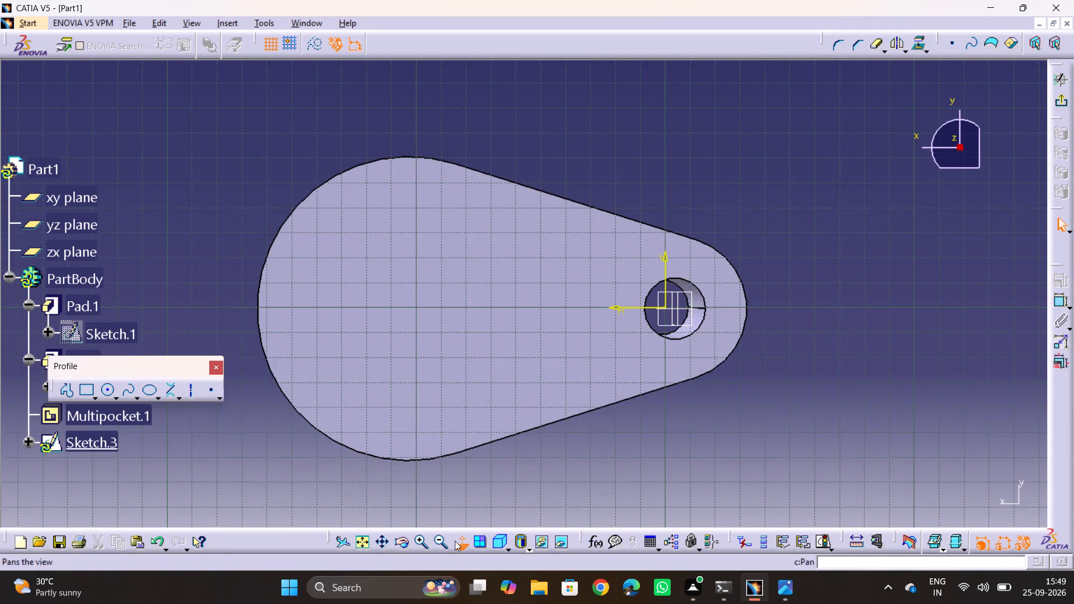
{"action": "left_click", "coordinate": [359, 541]}
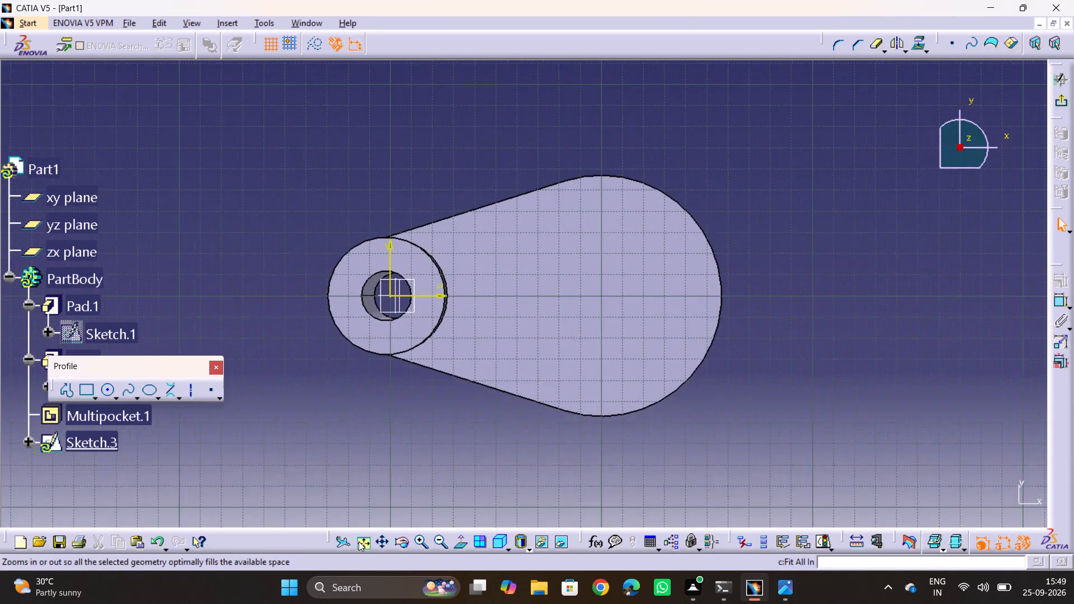
{"action": "middle_click_drag", "start_coordinate": [550, 386], "coordinate": [630, 380]}
{"action": "middle_click_drag", "start_coordinate": [813, 332], "coordinate": [712, 357], "text": "ctrl"}
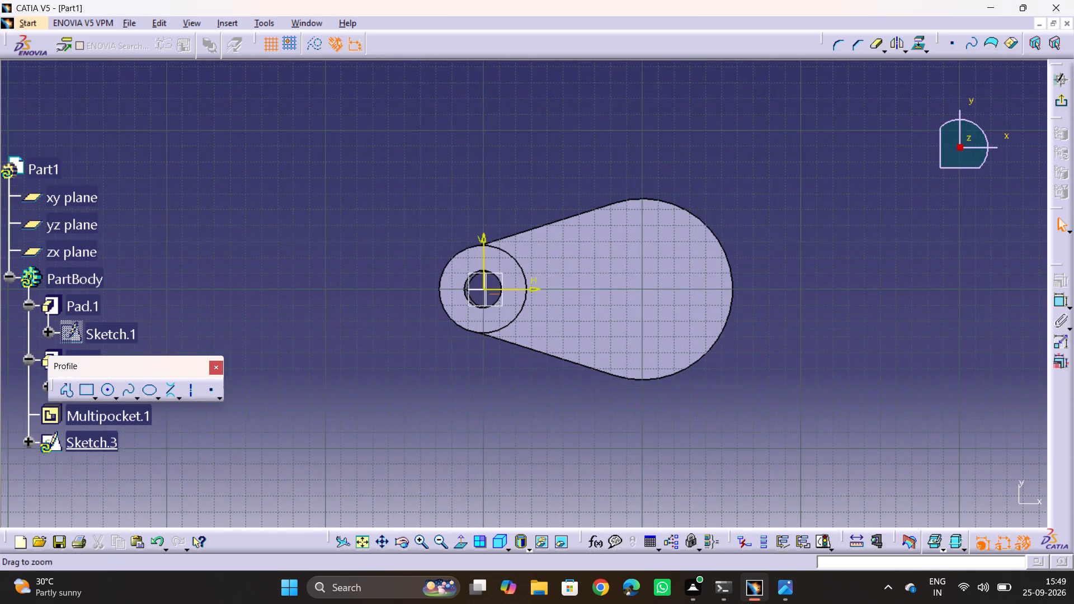
{"action": "middle_click_drag", "start_coordinate": [712, 357], "coordinate": [714, 299], "text": "ctrl"}
{"action": "middle_click_drag", "start_coordinate": [944, 313], "coordinate": [849, 339]}
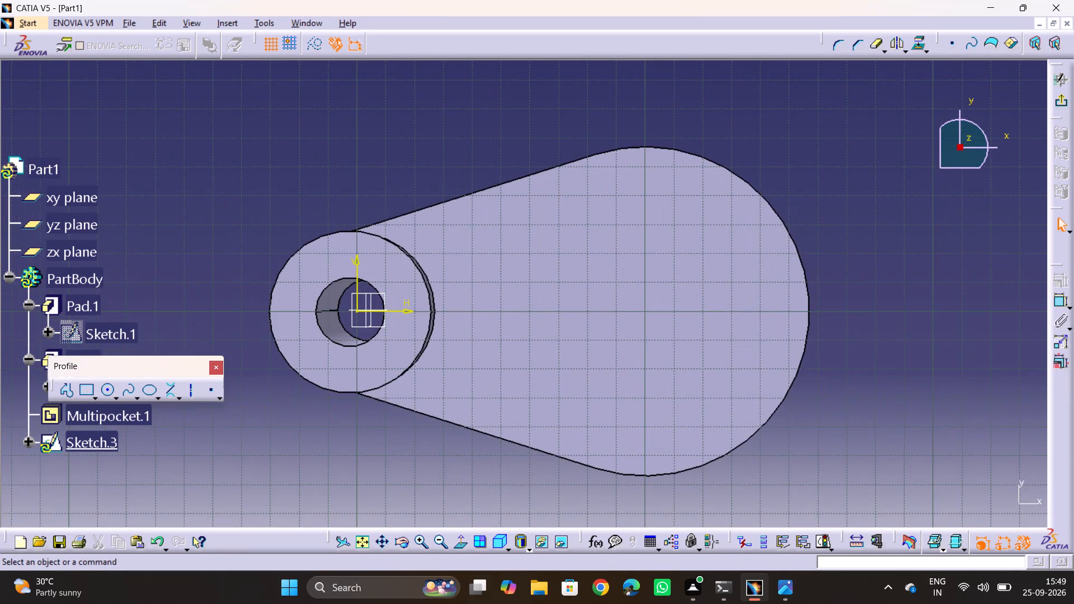
Check the top view in the reference drawing and sketch a small centered rectangle, about 11 mm wide, near the plate's large rounded end.
{"action": "key", "text": "alt+Tab"}
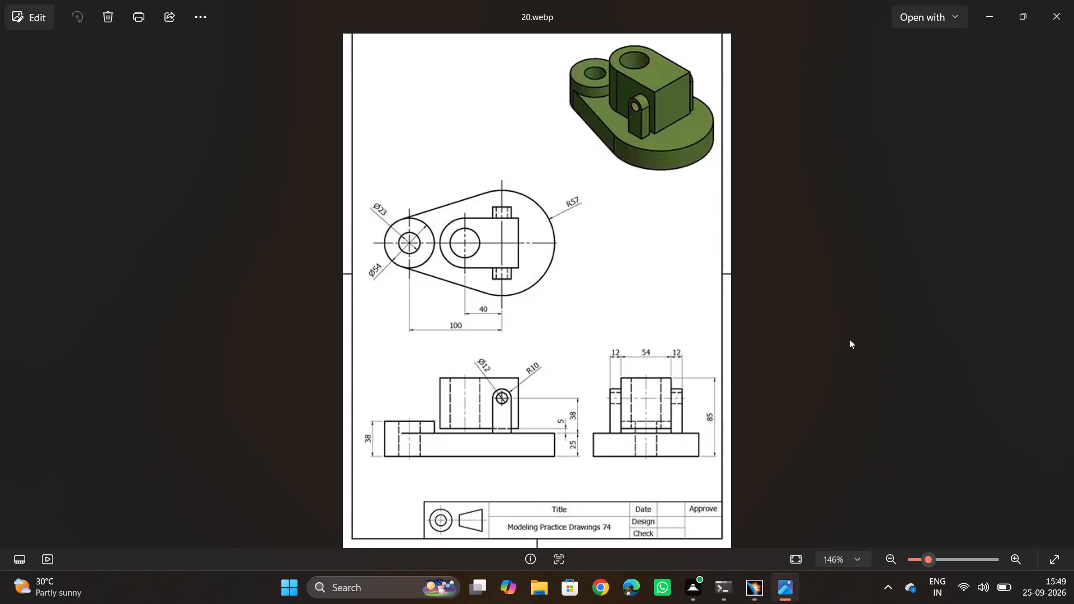
{"action": "key", "text": "alt+Tab"}
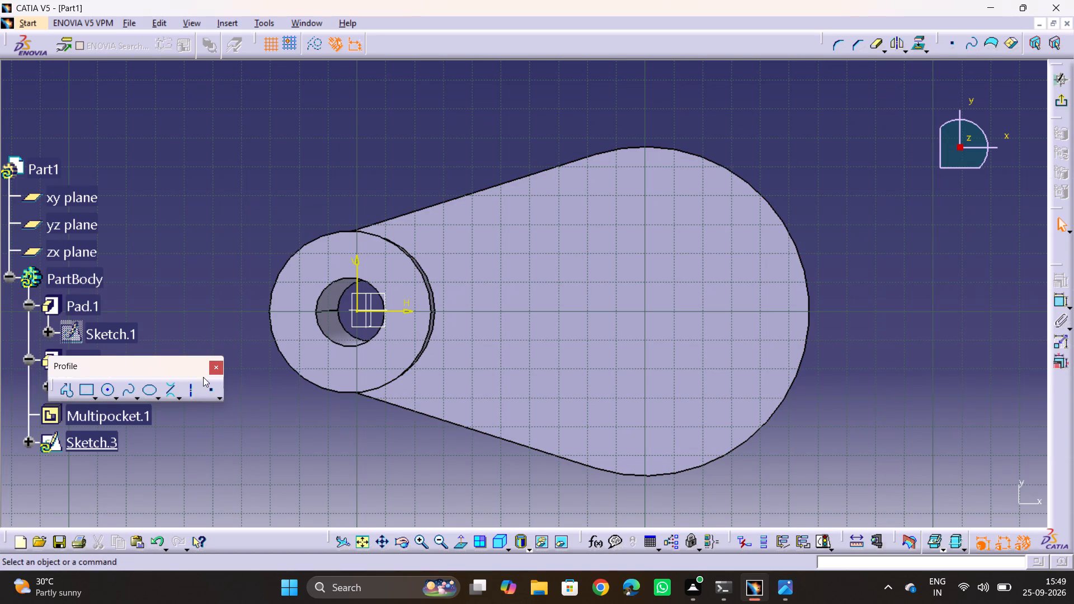
{"action": "left_click", "coordinate": [89, 391]}
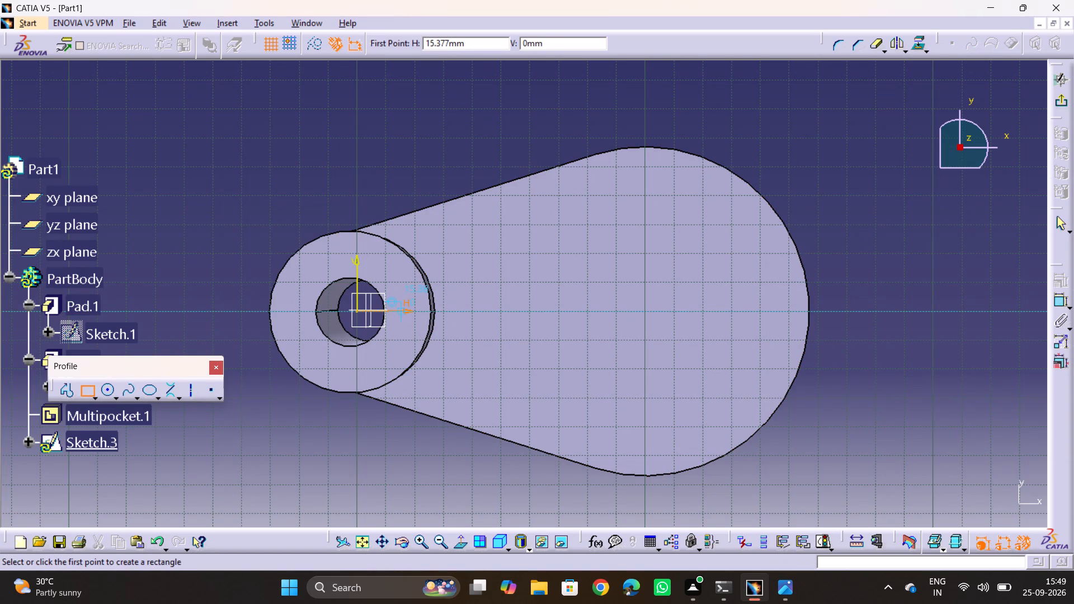
{"action": "key", "text": "Tab"}
{"action": "key", "text": "alt+Tab"}
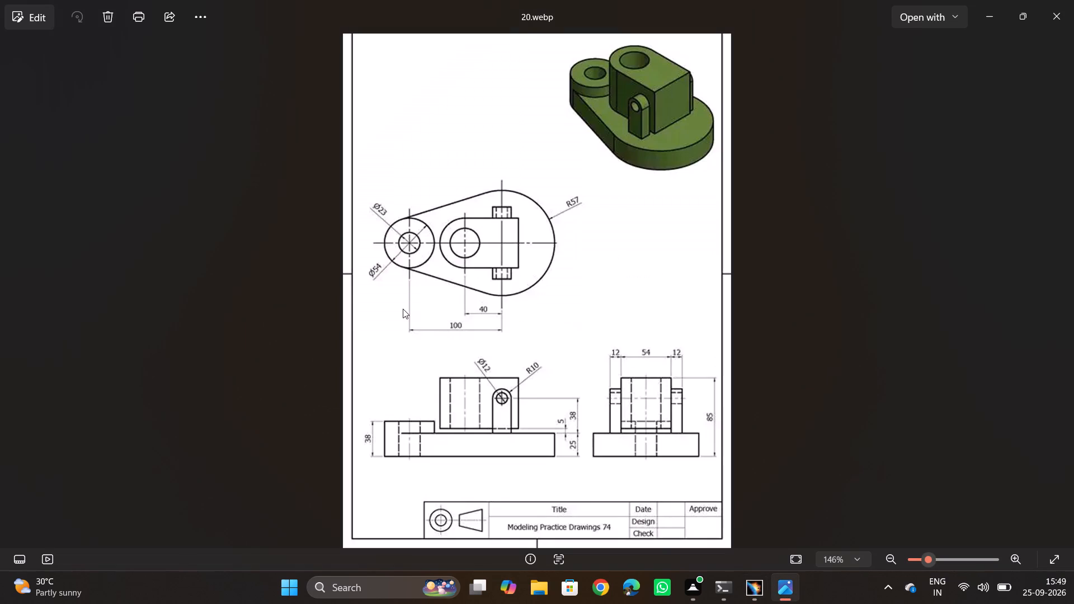
{"action": "key", "text": "alt+Tab"}
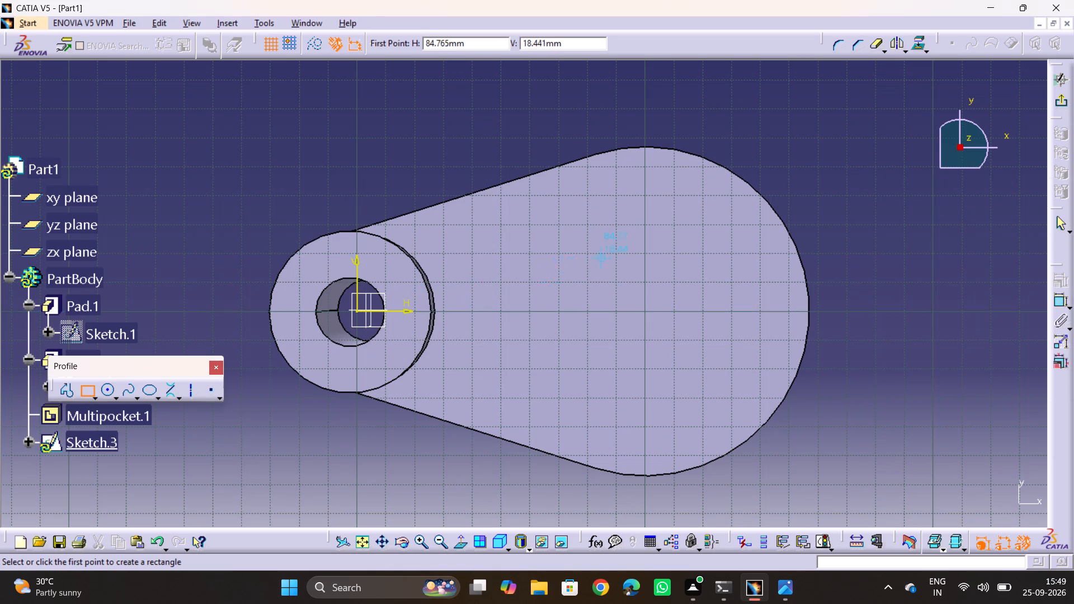
{"action": "left_click", "coordinate": [92, 397]}
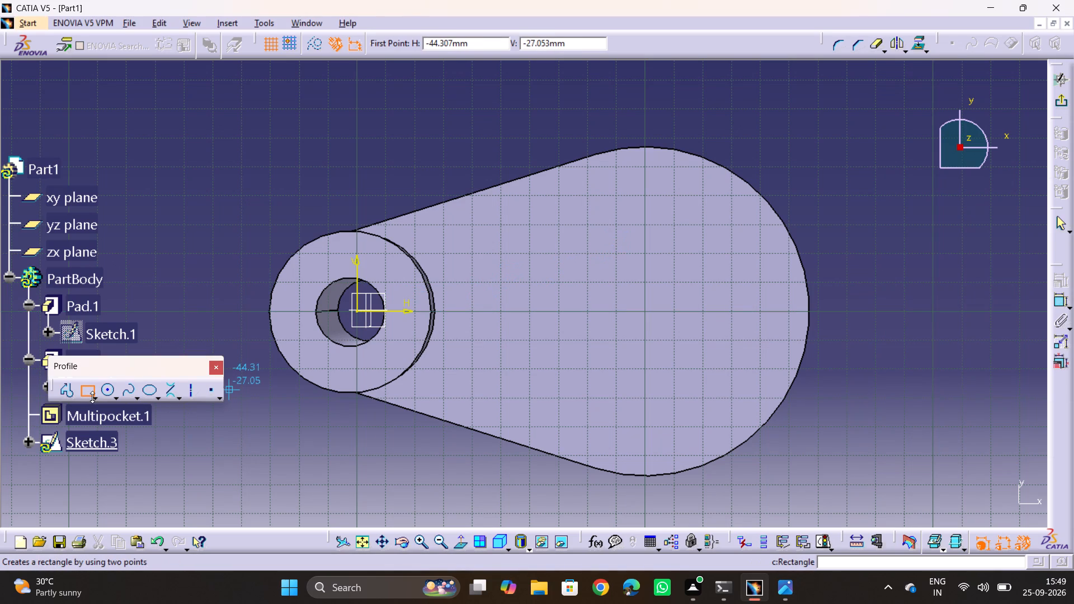
{"action": "left_click", "coordinate": [241, 412]}
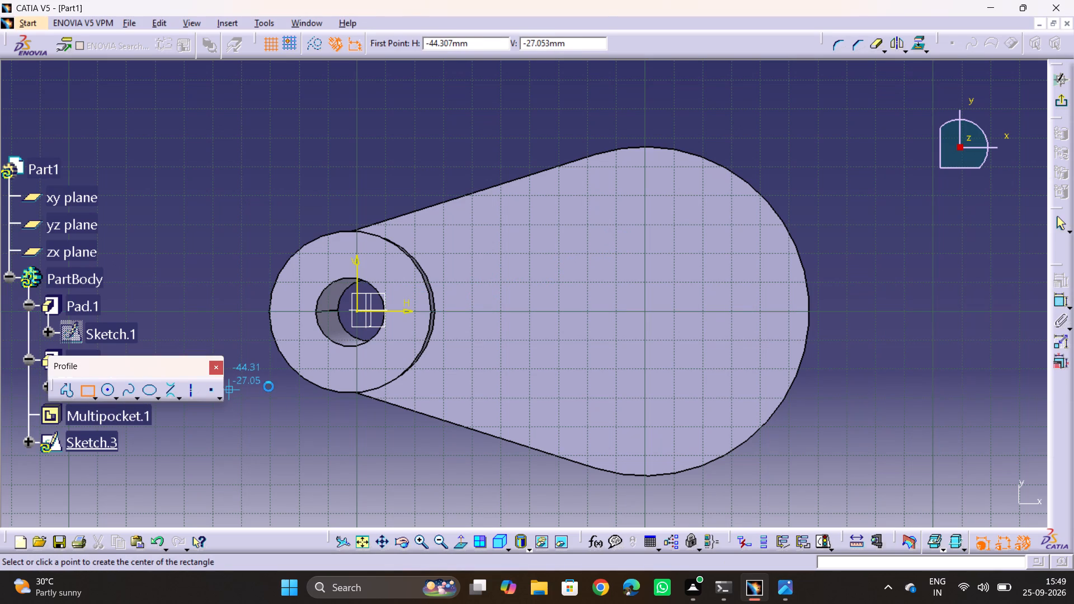
{"action": "left_click", "coordinate": [635, 265]}
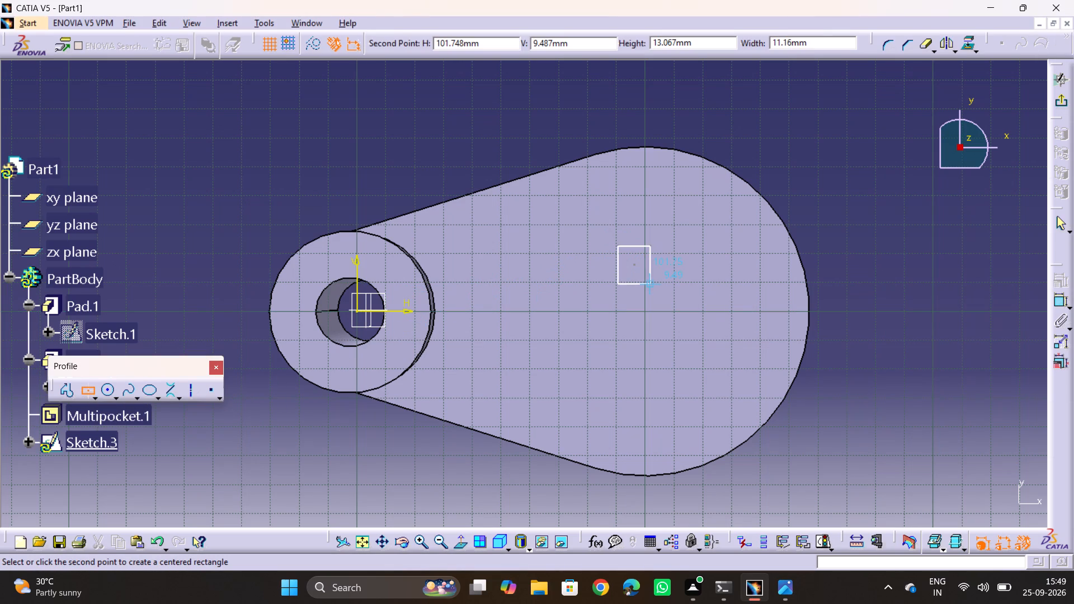
{"action": "left_click", "coordinate": [649, 287]}
{"action": "left_click", "coordinate": [374, 165]}
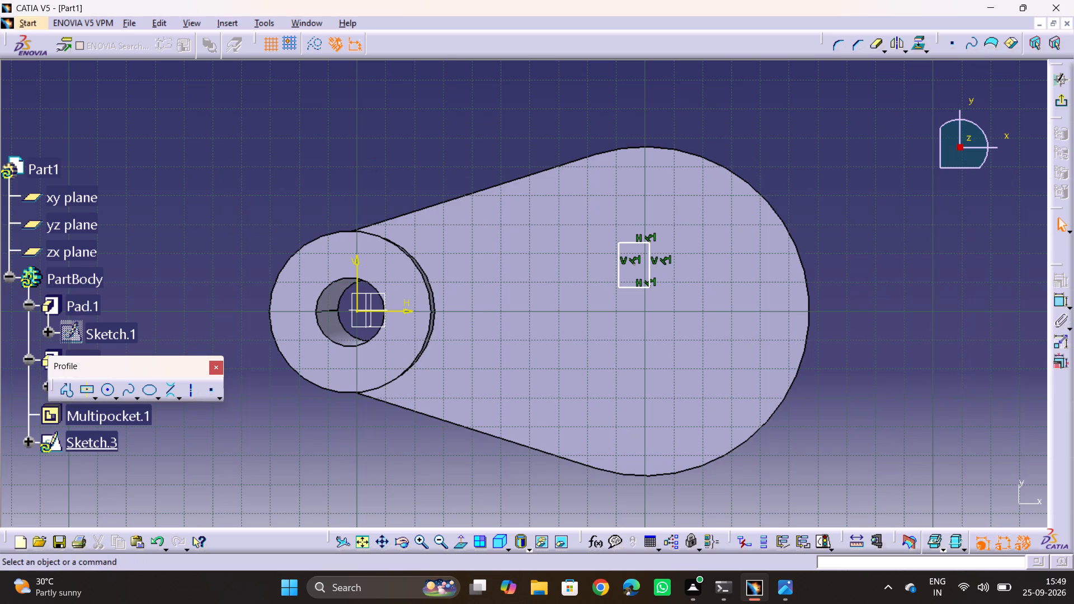
Dimension the distance from the vertical sketch axis to the rectangle's center point to 100 mm.
{"action": "left_click", "coordinate": [1058, 302]}
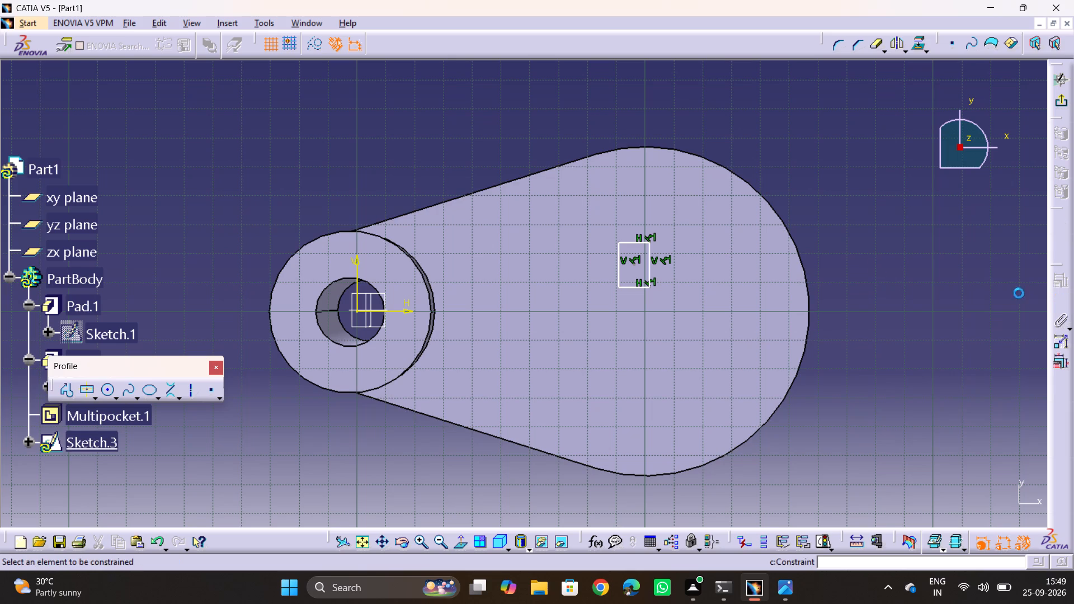
{"action": "left_click", "coordinate": [356, 275]}
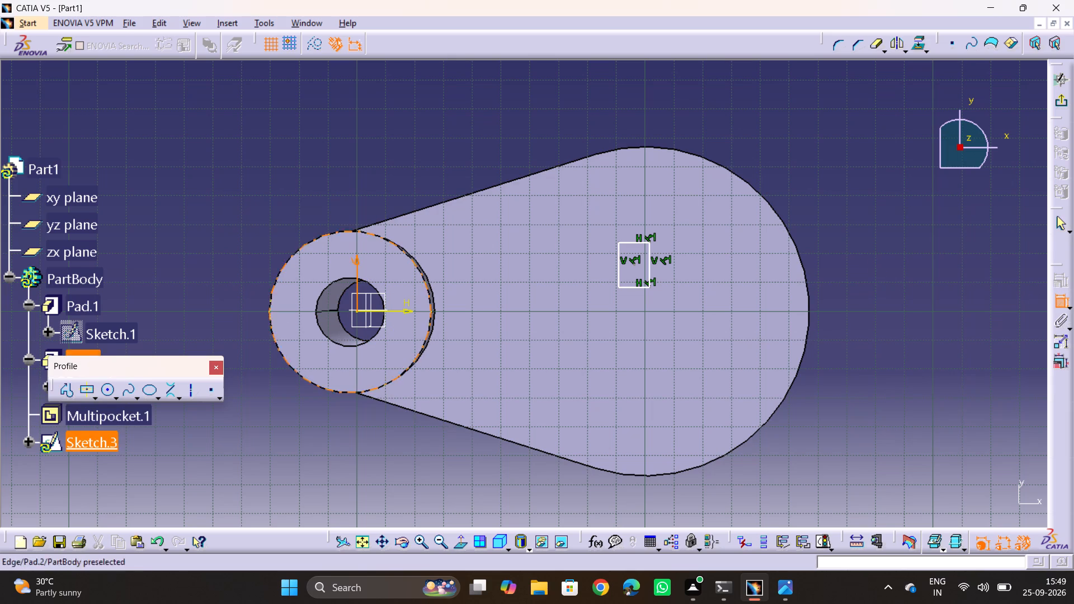
{"action": "left_click", "coordinate": [634, 262]}
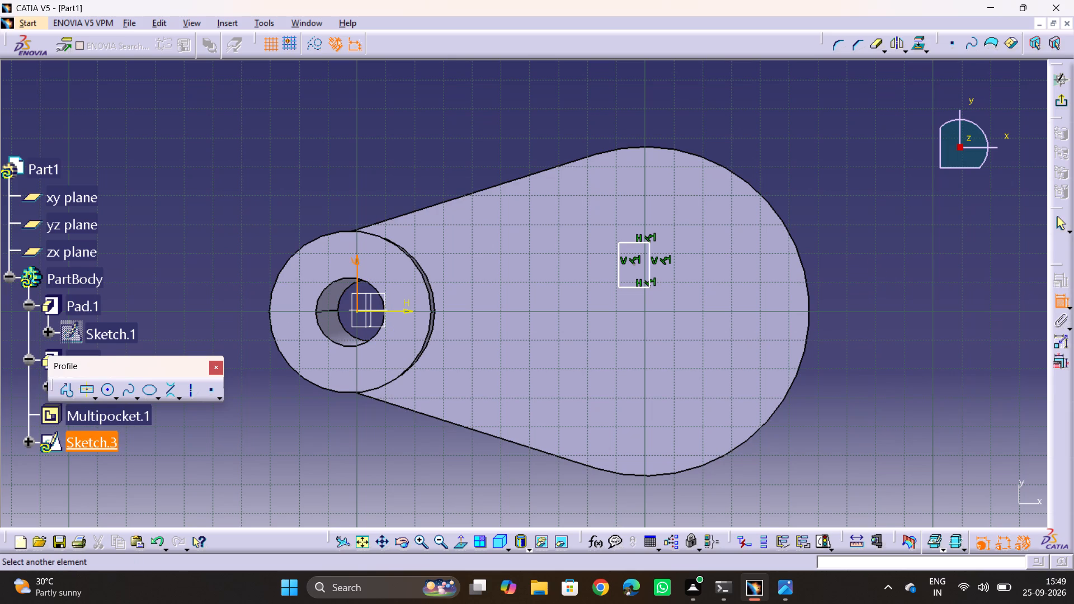
{"action": "left_click", "coordinate": [632, 267]}
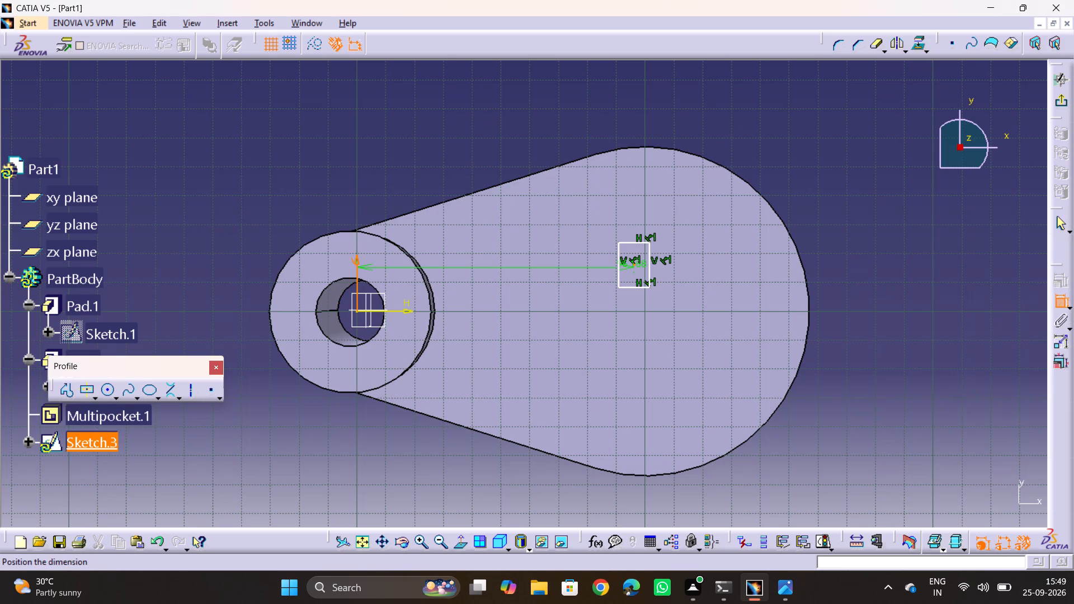
{"action": "left_click", "coordinate": [463, 131]}
{"action": "double_click", "coordinate": [464, 128]}
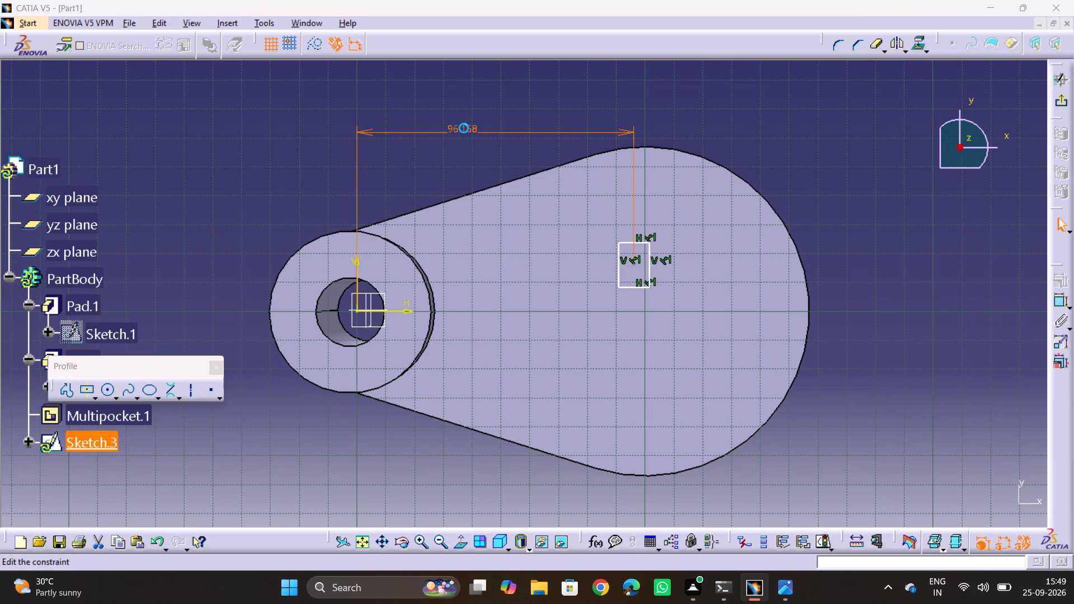
{"action": "type", "text": "100"}
{"action": "key", "text": "Return"}
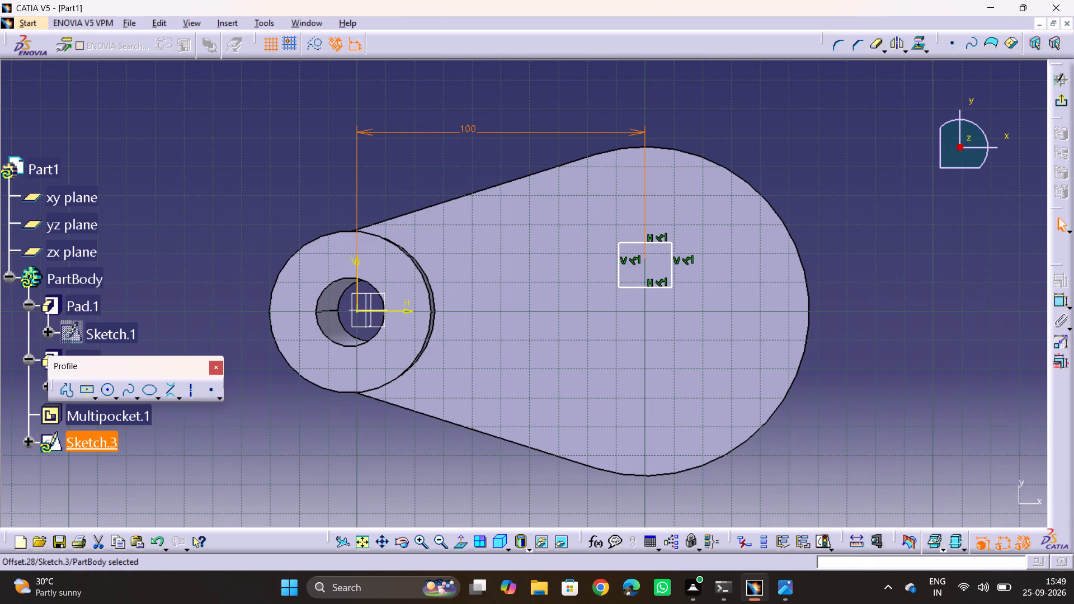
{"action": "left_click", "coordinate": [416, 175]}
After checking the reference drawing, dimension the spacing between the rectangle's two horizontal sides to 12 mm.
{"action": "key", "text": "alt+Tab"}
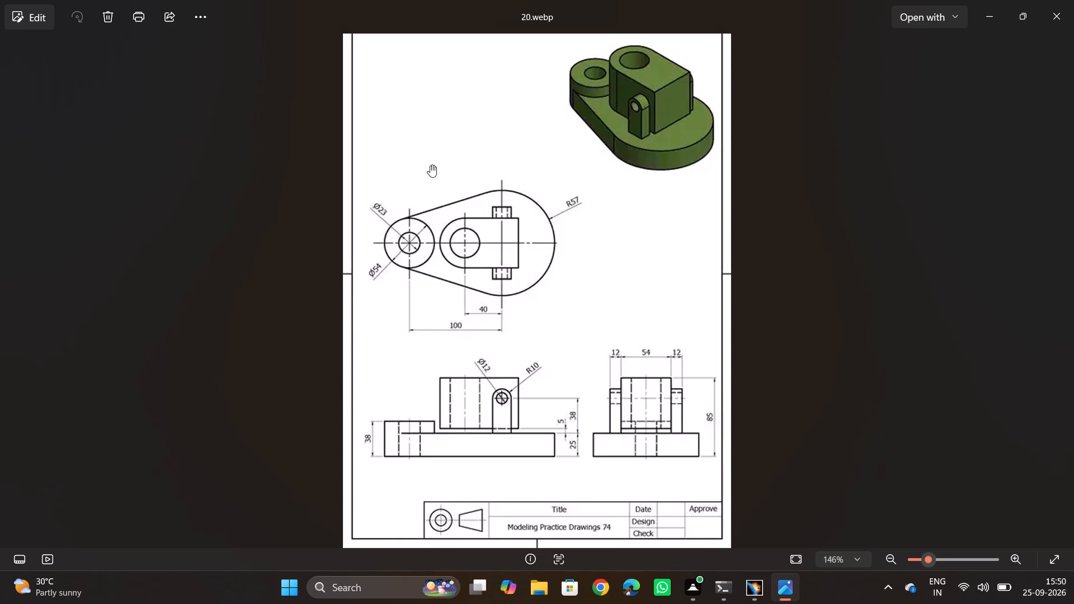
{"action": "key", "text": "alt+Tab"}
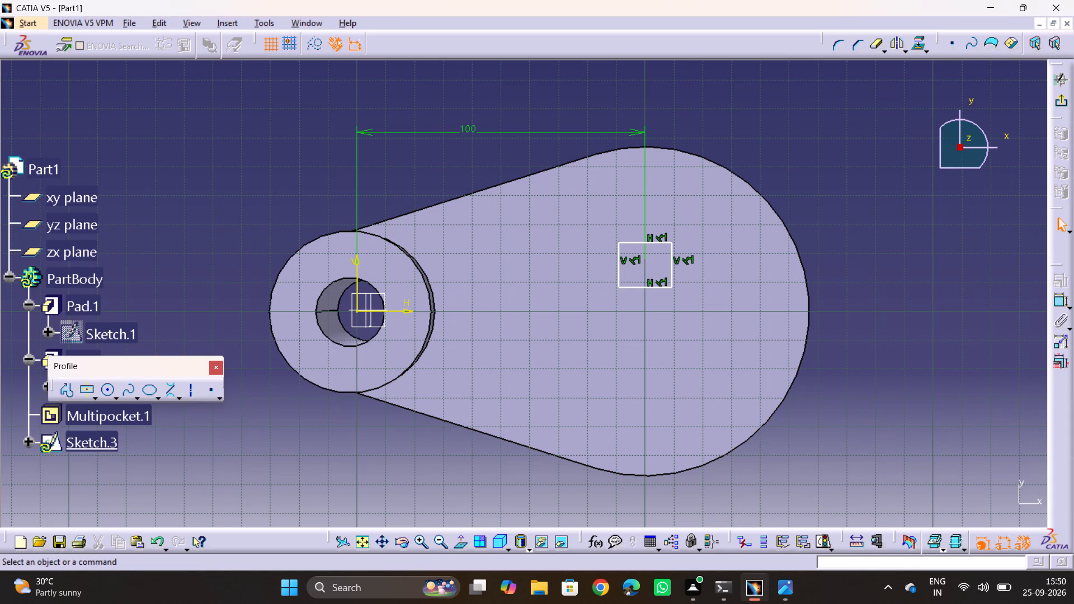
{"action": "left_click", "coordinate": [1068, 305]}
{"action": "left_click_drag", "start_coordinate": [923, 263], "coordinate": [929, 272]}
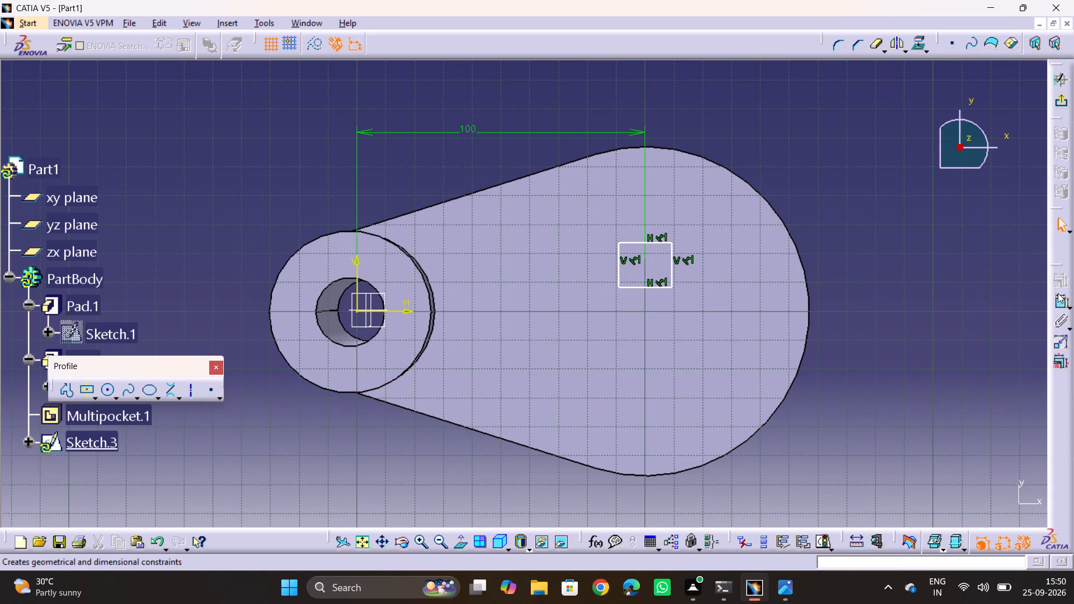
{"action": "left_click", "coordinate": [1056, 305]}
{"action": "left_click", "coordinate": [629, 289]}
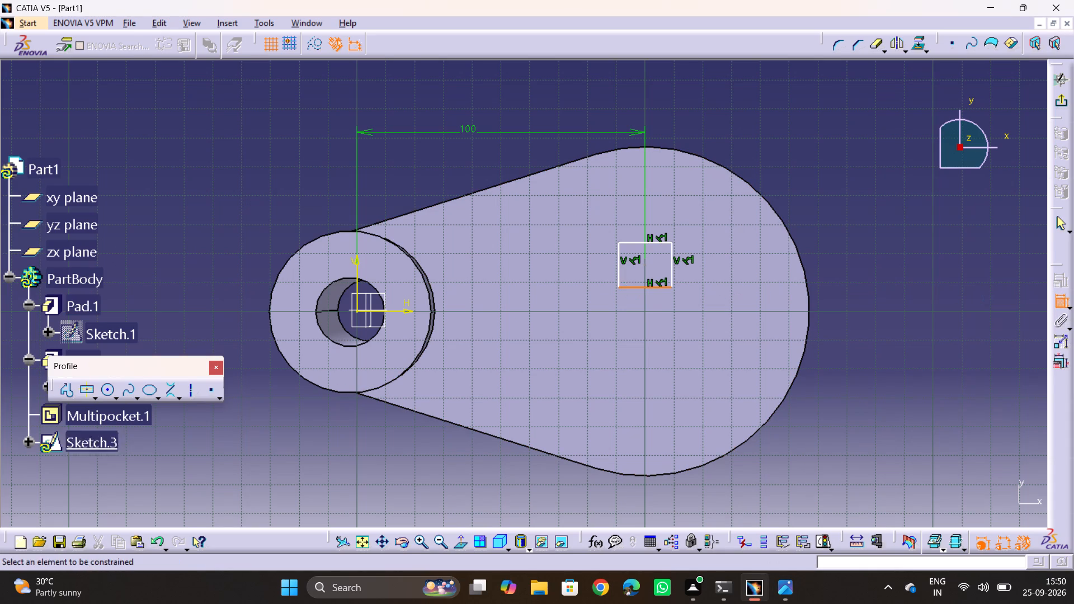
{"action": "left_click", "coordinate": [660, 242]}
{"action": "left_click", "coordinate": [737, 273]}
{"action": "double_click", "coordinate": [729, 269]}
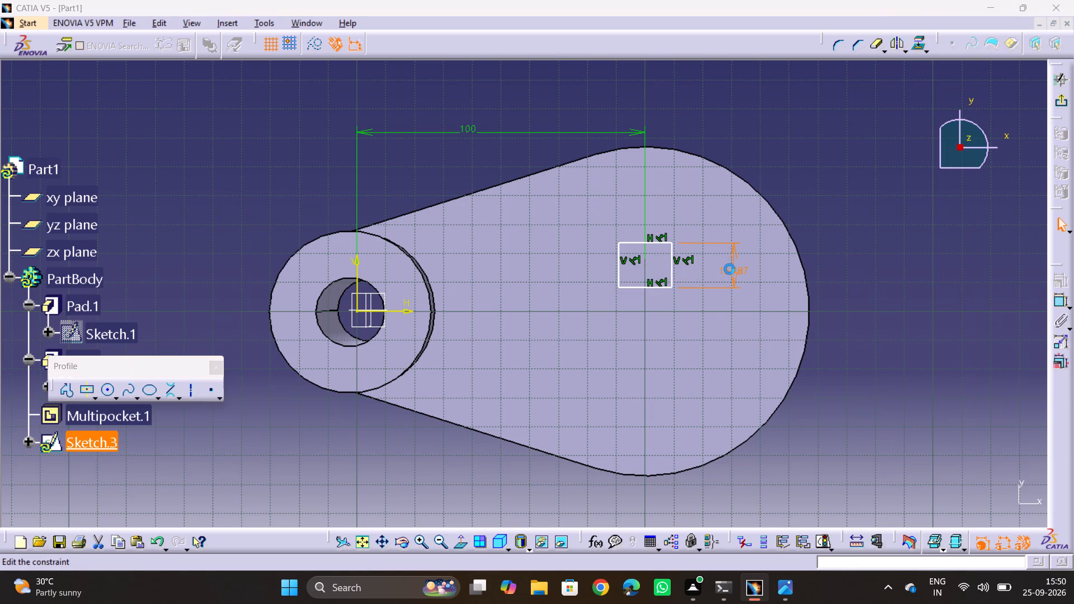
{"action": "type", "text": "12"}
{"action": "key", "text": "Return"}
{"action": "left_click", "coordinate": [885, 327]}
Check the reference drawing again and dimension the length of the rectangle's upper horizontal side to 15 mm.
{"action": "key", "text": "alt+Tab"}
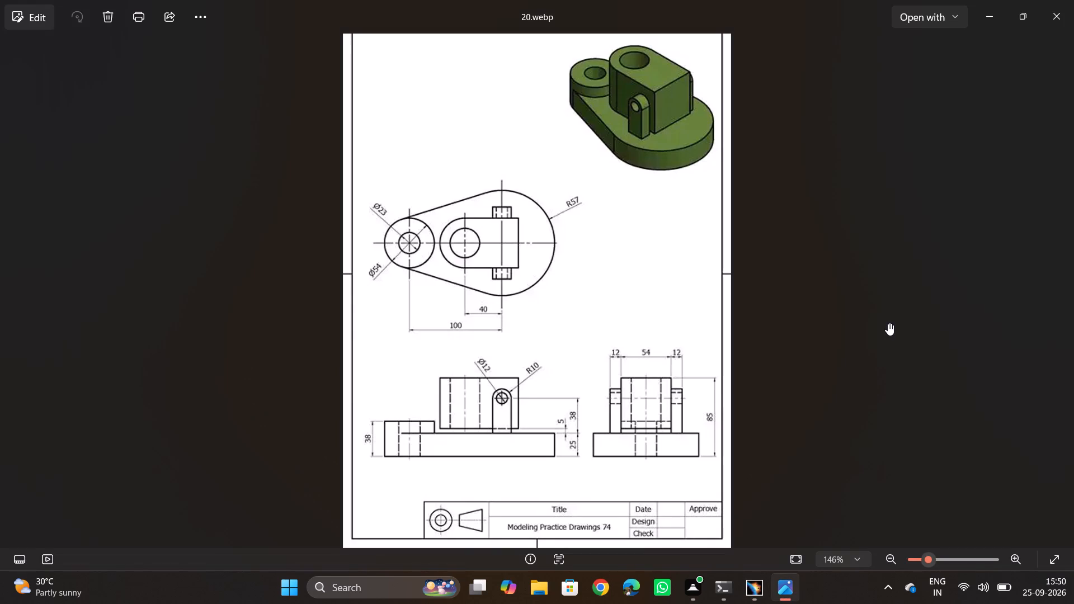
{"action": "key", "text": "alt+Tab"}
{"action": "left_click", "coordinate": [1053, 306]}
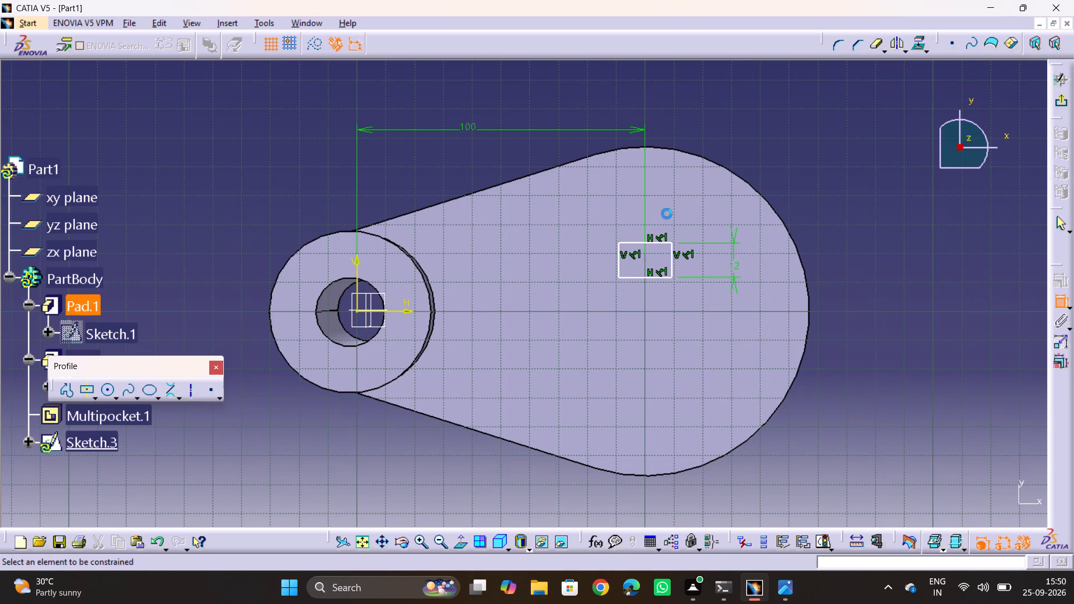
{"action": "left_click", "coordinate": [633, 242]}
{"action": "left_click", "coordinate": [632, 196]}
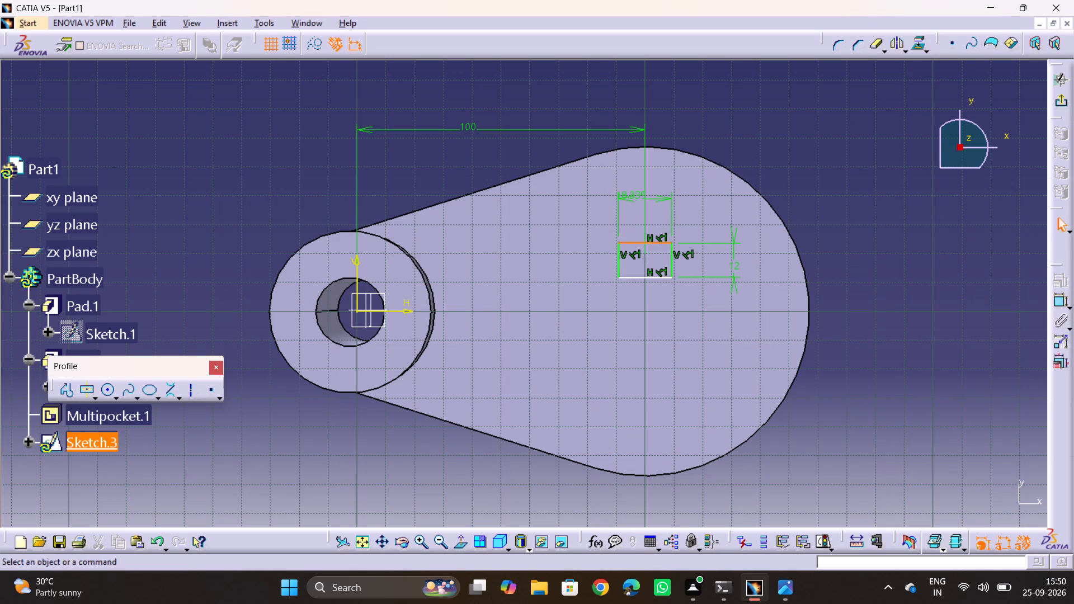
{"action": "double_click", "coordinate": [632, 194]}
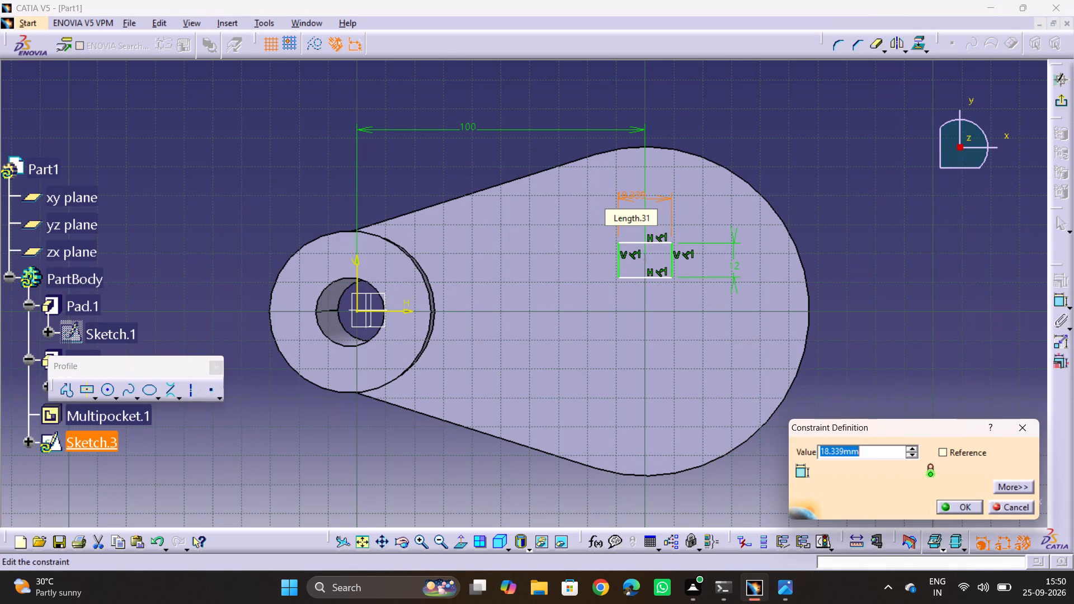
{"action": "type", "text": "15"}
{"action": "key", "text": "Return"}
{"action": "left_click", "coordinate": [887, 229]}
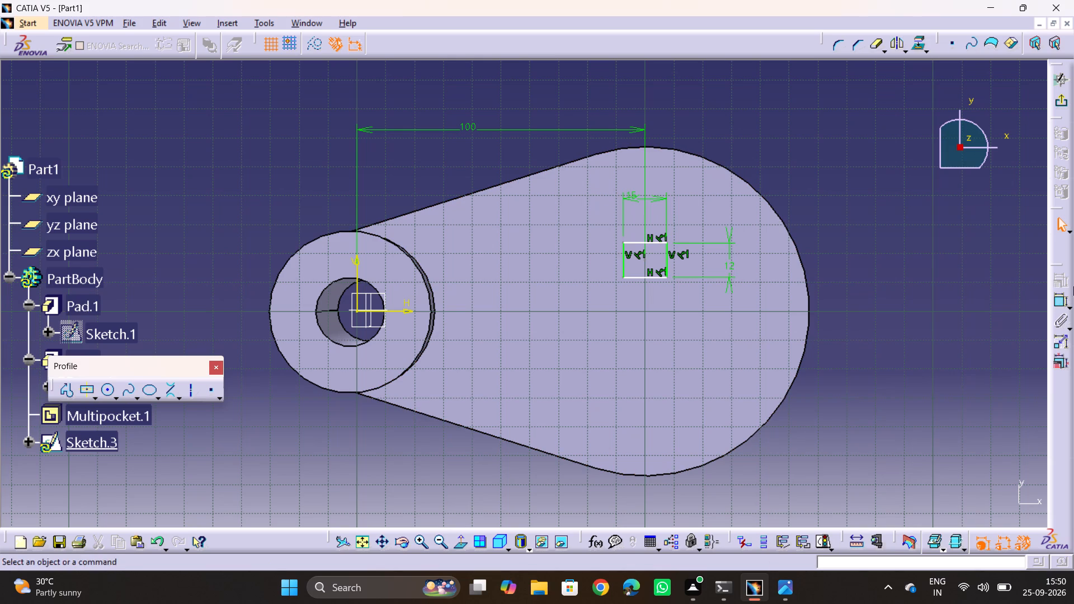
Reposition the small rectangle, check the reference drawing, and add a distance dimension from the horizontal sketch axis to the rectangle's center point.
{"action": "left_click_drag", "start_coordinate": [646, 260], "coordinate": [648, 281]}
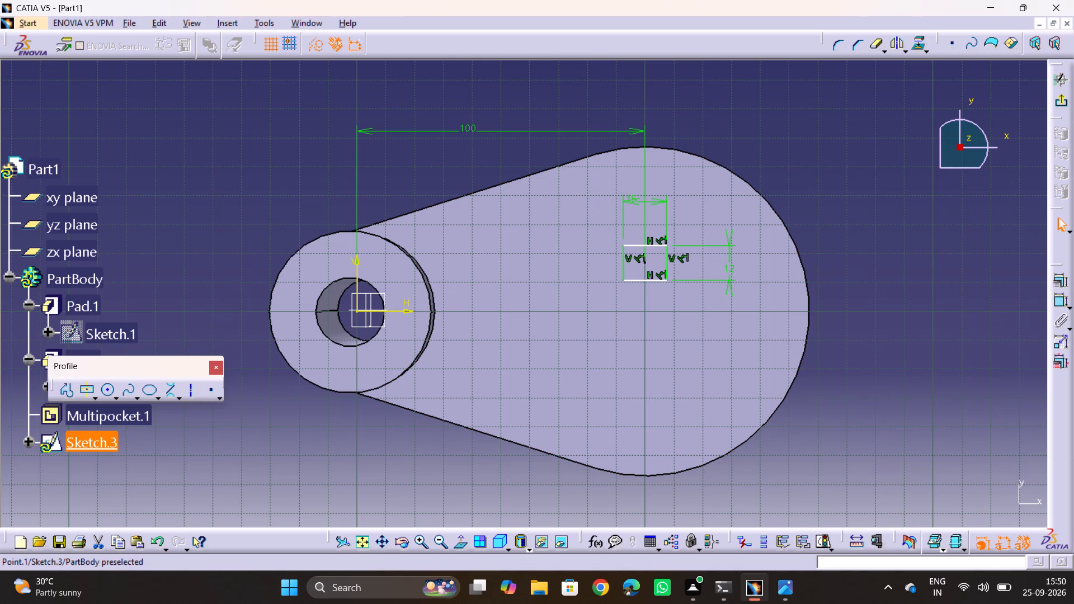
{"action": "left_click_drag", "start_coordinate": [648, 281], "coordinate": [648, 270]}
{"action": "key", "text": "alt+Tab"}
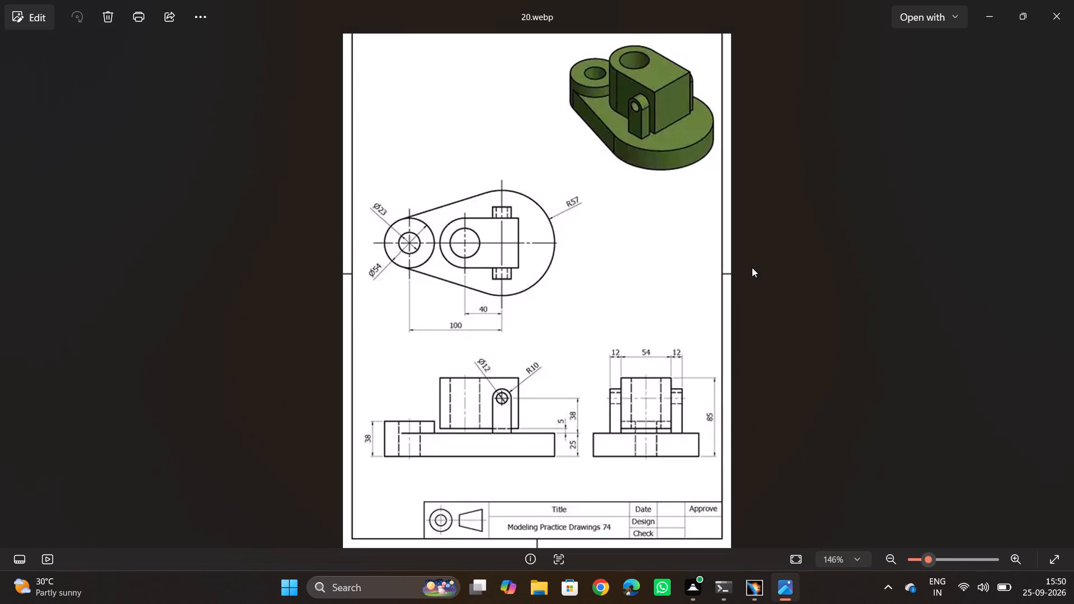
{"action": "key", "text": "alt+Tab"}
{"action": "left_click", "coordinate": [1059, 300]}
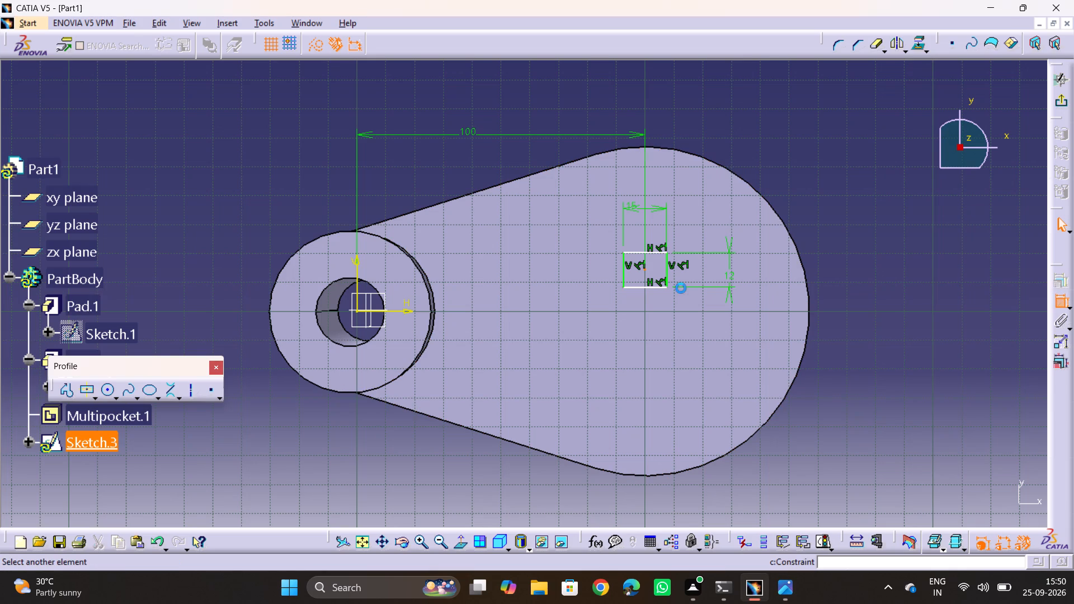
{"action": "left_click", "coordinate": [404, 313]}
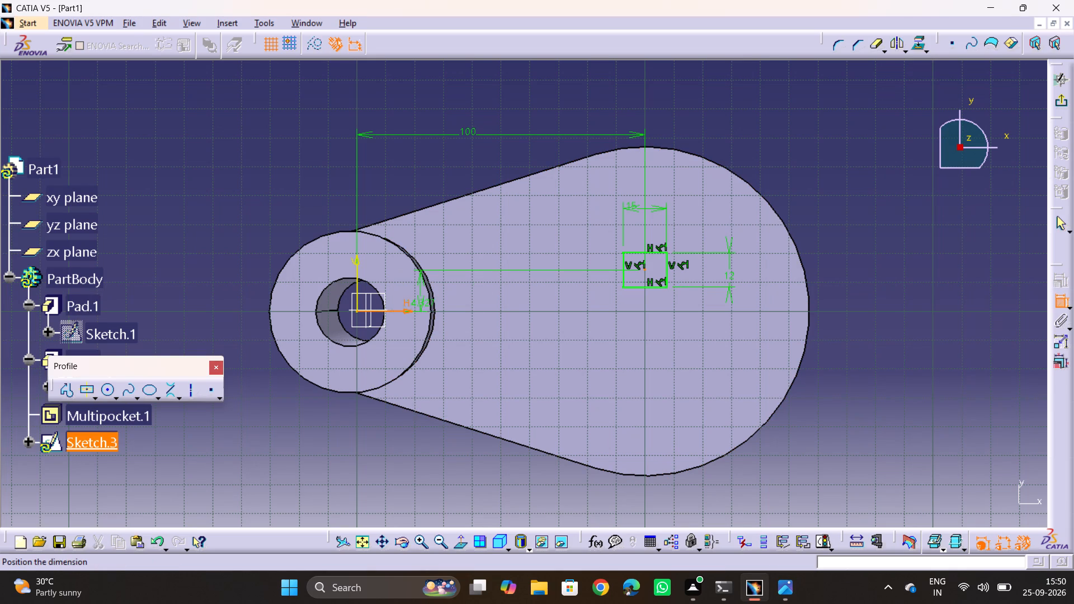
{"action": "left_click", "coordinate": [526, 295]}
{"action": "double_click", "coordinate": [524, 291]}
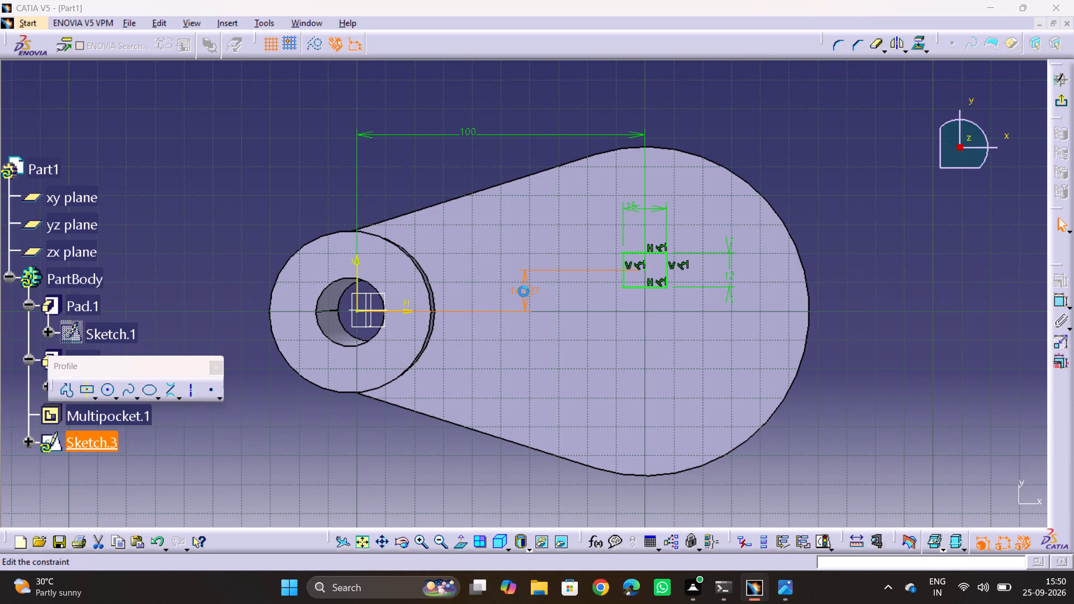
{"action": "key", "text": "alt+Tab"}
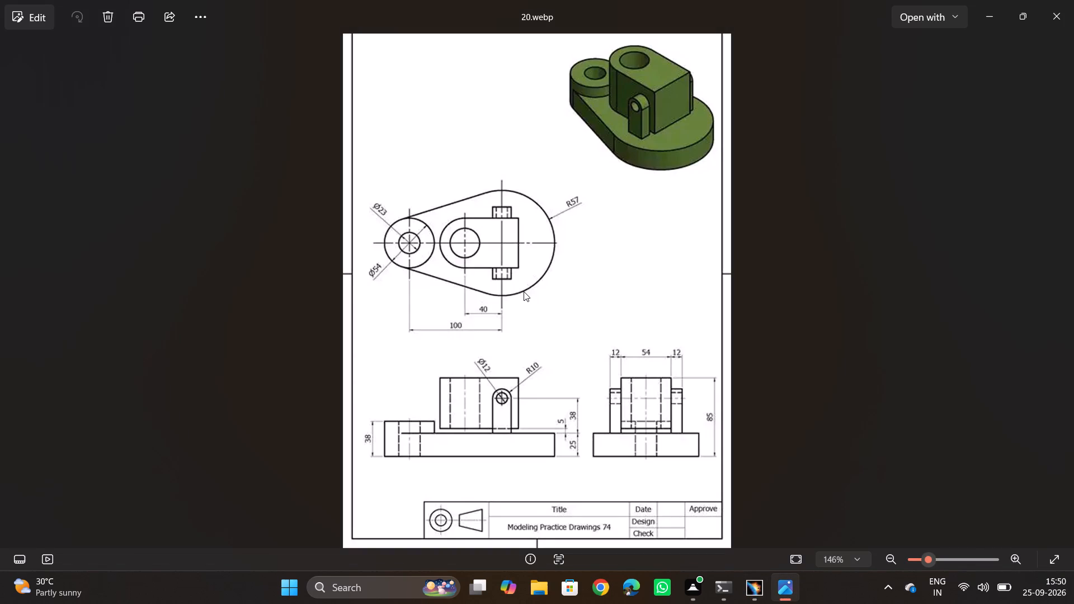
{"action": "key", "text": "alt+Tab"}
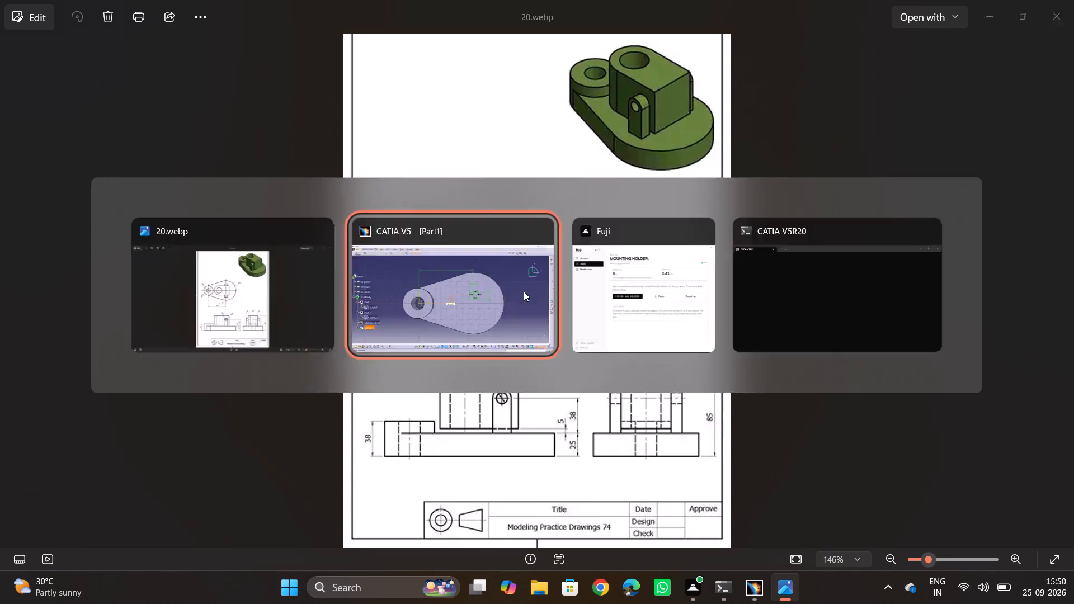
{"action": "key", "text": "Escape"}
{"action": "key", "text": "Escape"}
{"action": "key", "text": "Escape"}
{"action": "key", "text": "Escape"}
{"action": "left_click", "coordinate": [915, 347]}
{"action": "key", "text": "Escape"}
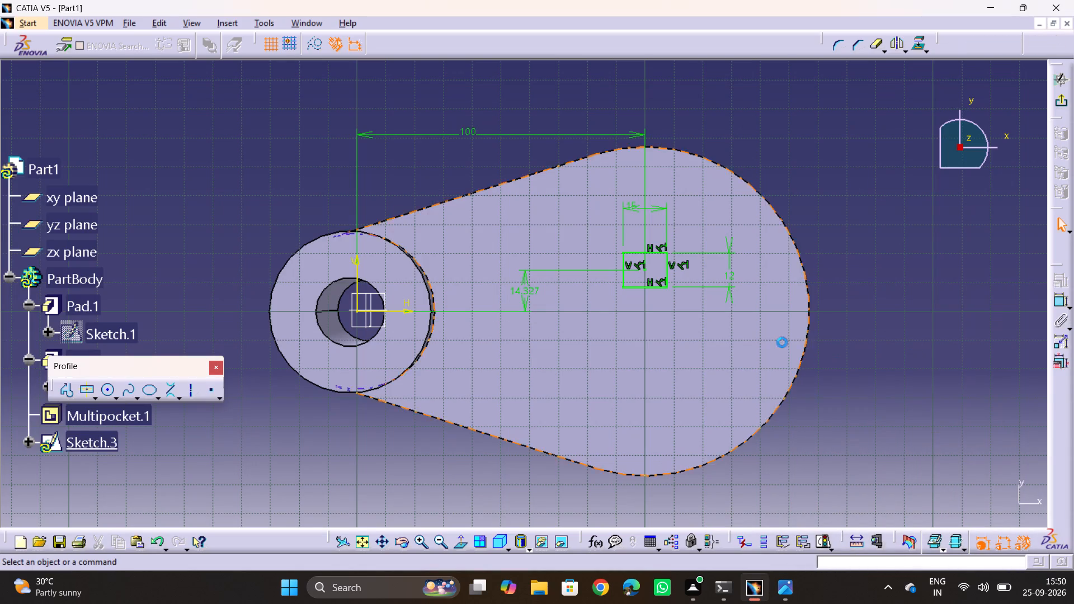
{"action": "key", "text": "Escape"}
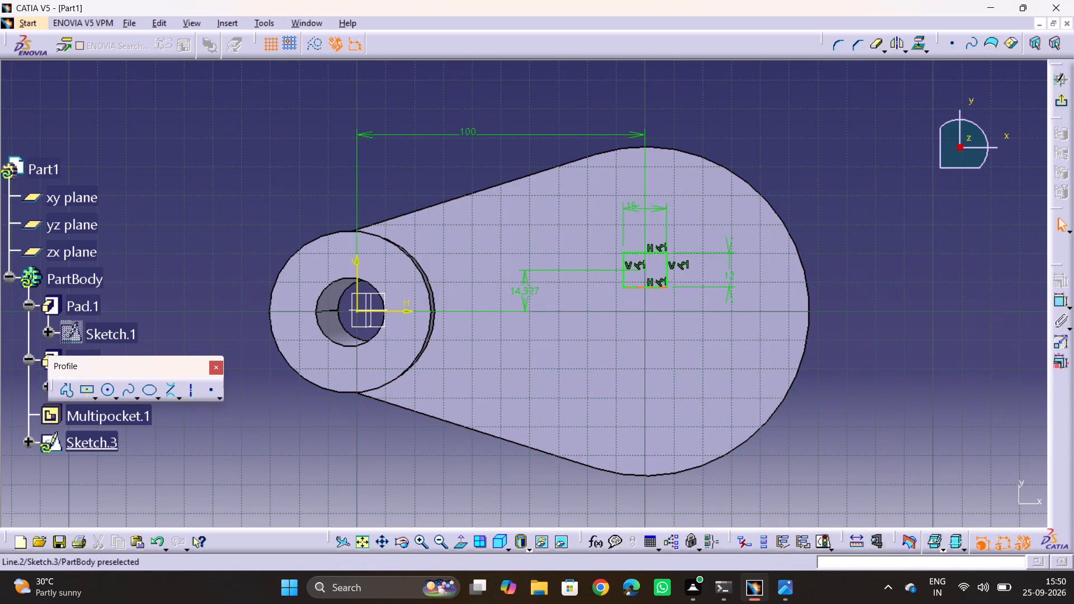
After checking the reference drawing, set the distance from the horizontal sketch axis to the rectangle's center point to 33 mm.
{"action": "double_click", "coordinate": [522, 287]}
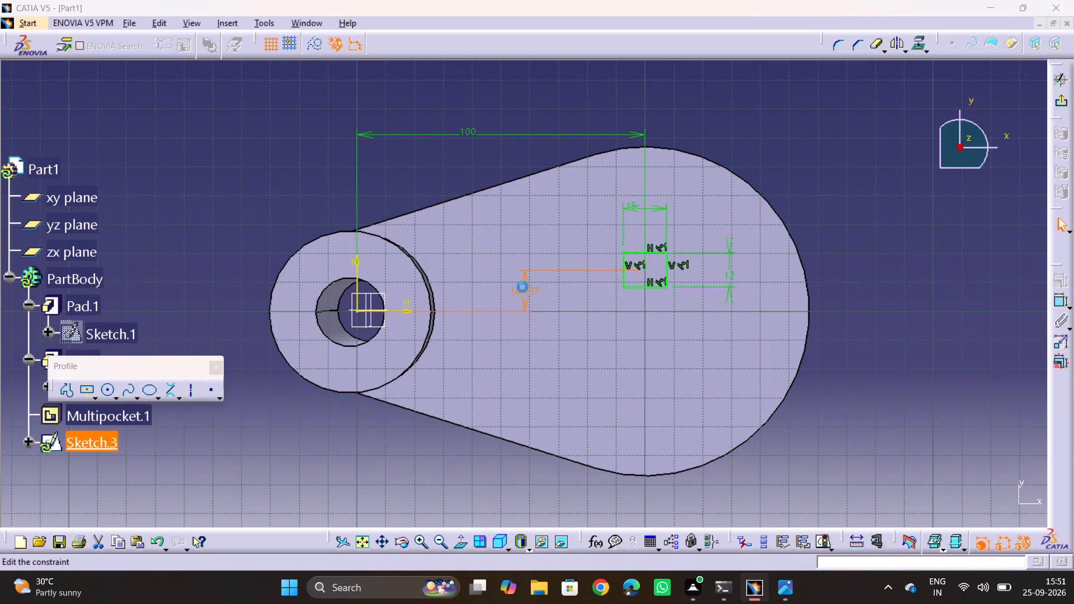
{"action": "key", "text": "alt+Tab"}
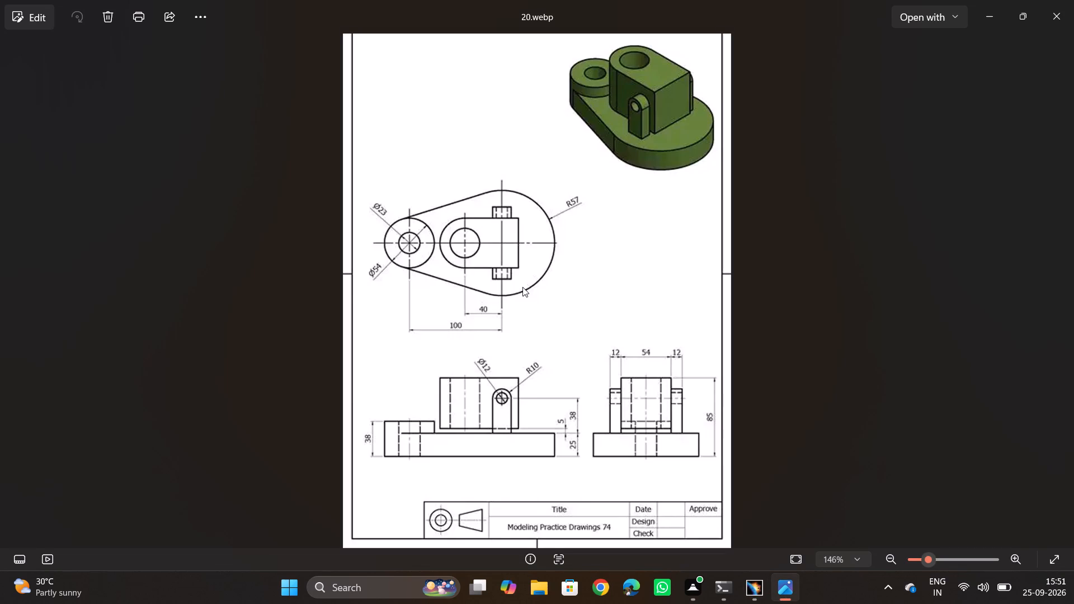
{"action": "key", "text": "alt+Tab"}
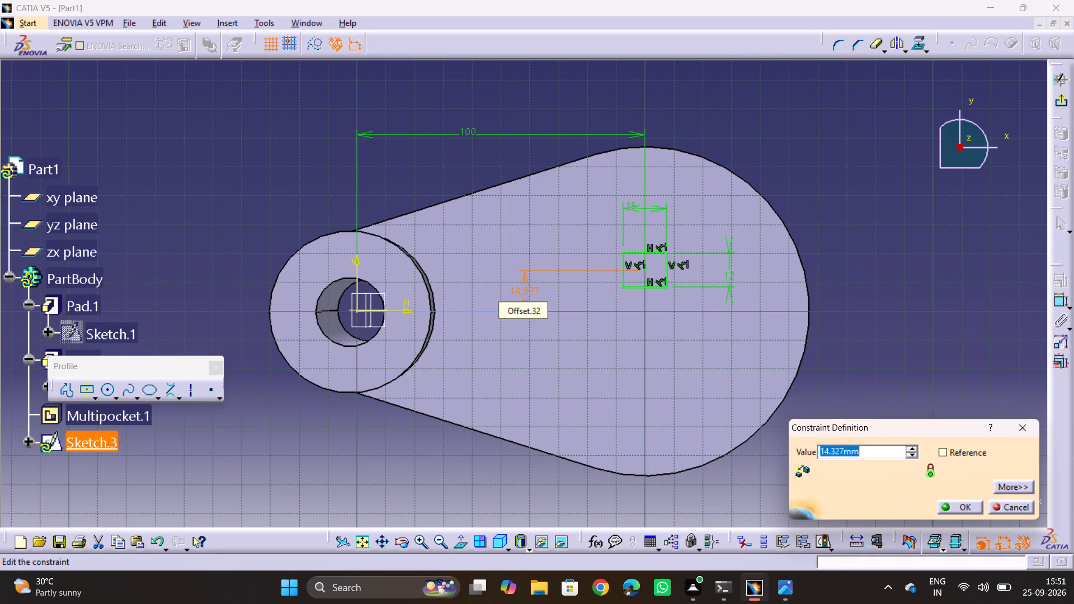
{"action": "type", "text": "33"}
{"action": "key", "text": "Return"}
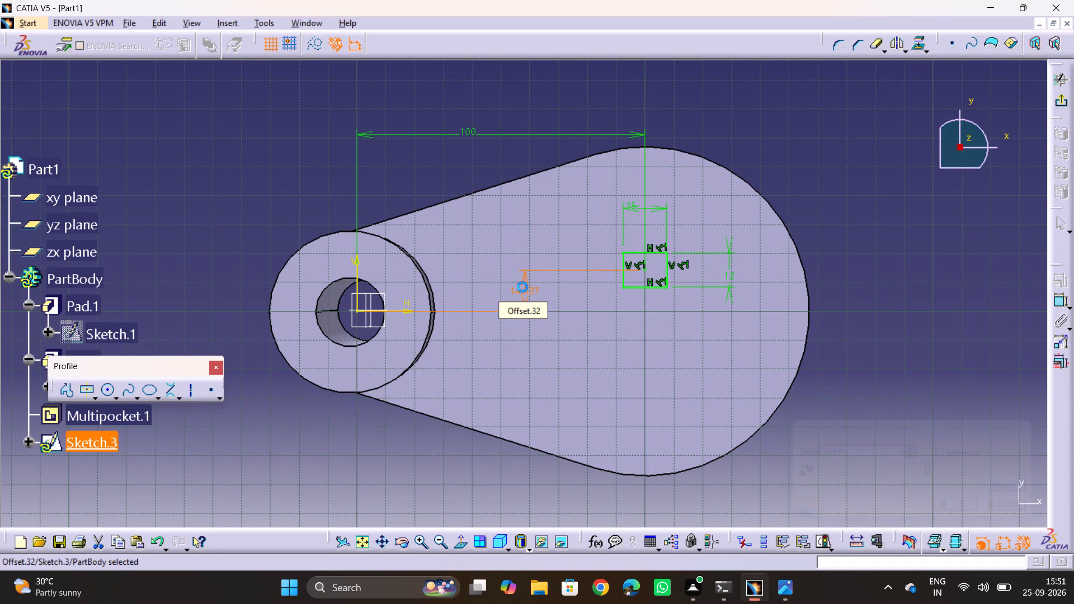
{"action": "left_click", "coordinate": [984, 209]}
Check the reference drawing's top view and mirror the dimensioned rectangle about the horizontal sketch axis.
{"action": "key", "text": "alt+Tab"}
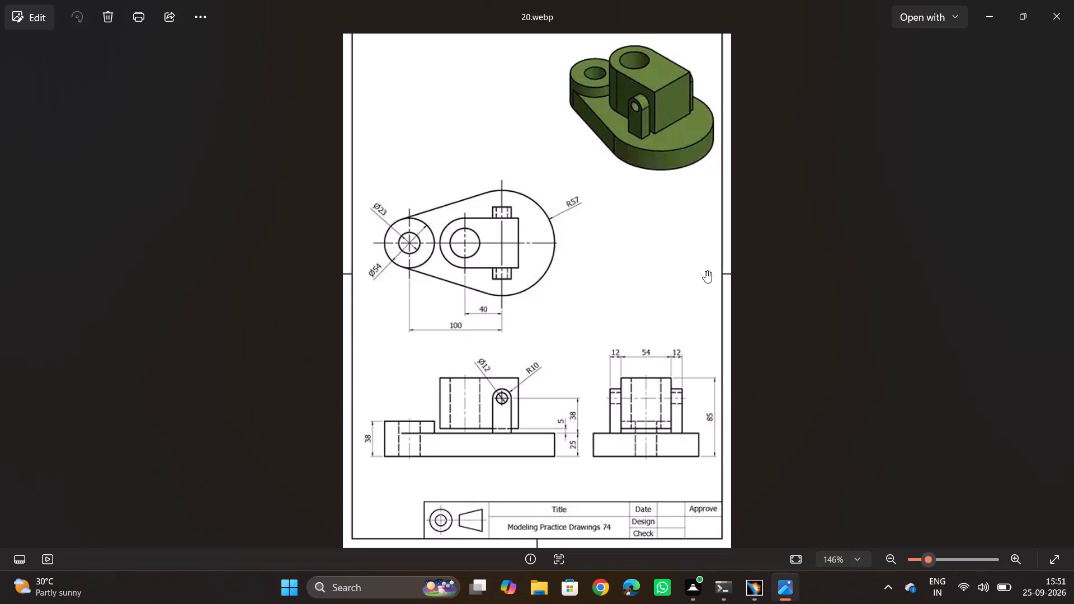
{"action": "key", "text": "alt+Tab"}
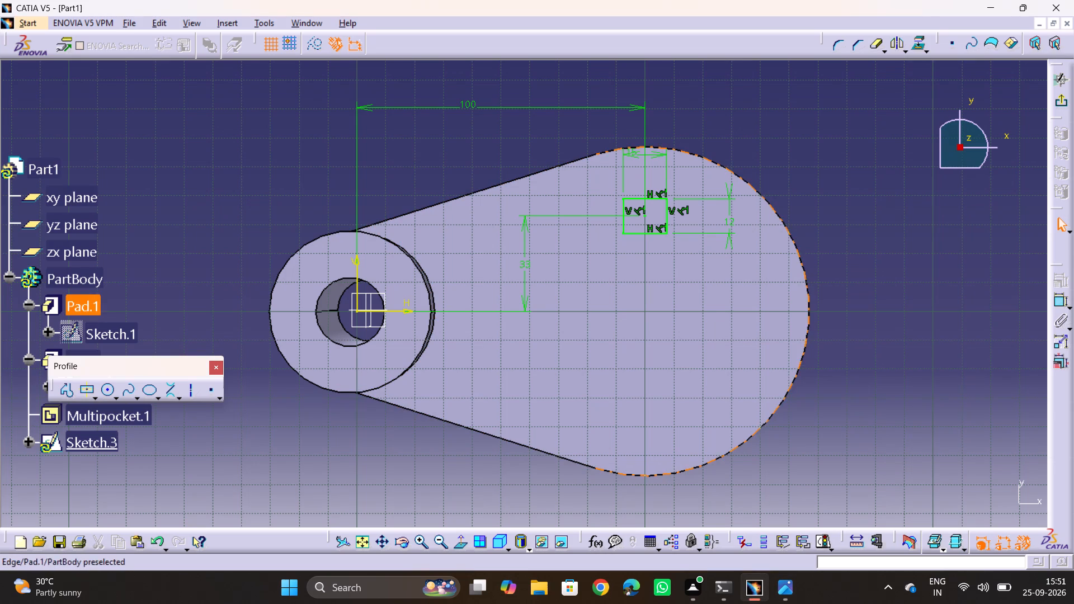
{"action": "left_click_drag", "start_coordinate": [478, 130], "coordinate": [766, 308]}
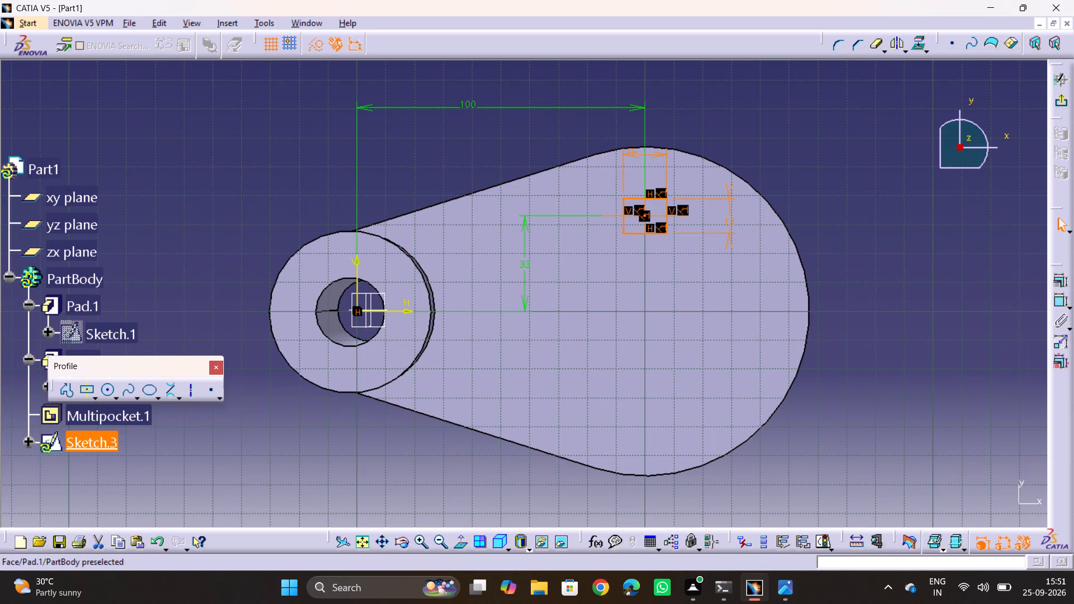
{"action": "left_click", "coordinate": [897, 48]}
{"action": "left_click", "coordinate": [385, 310]}
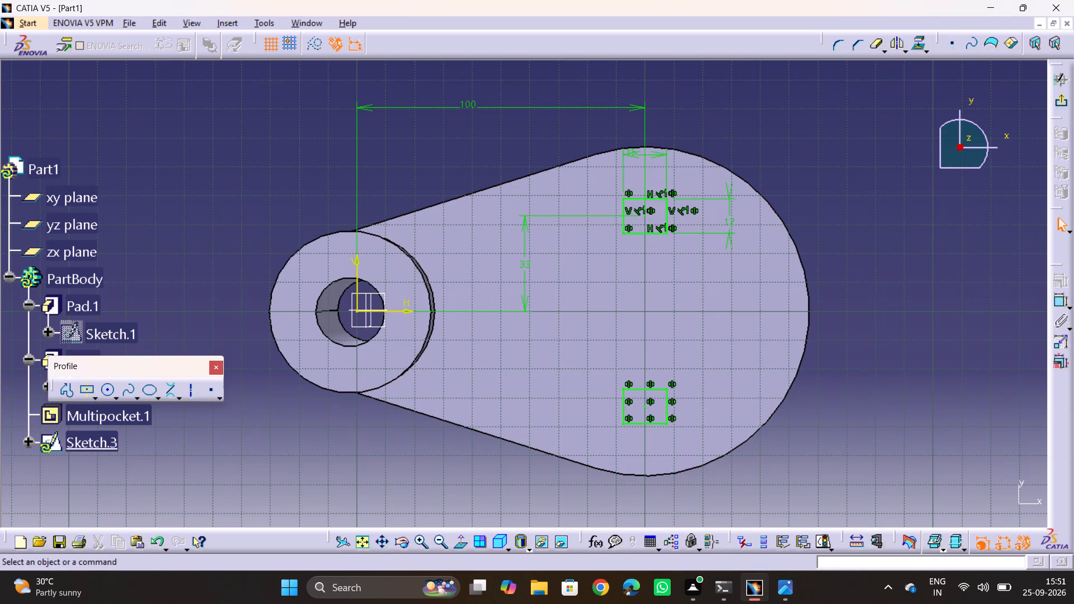
{"action": "left_click", "coordinate": [862, 249]}
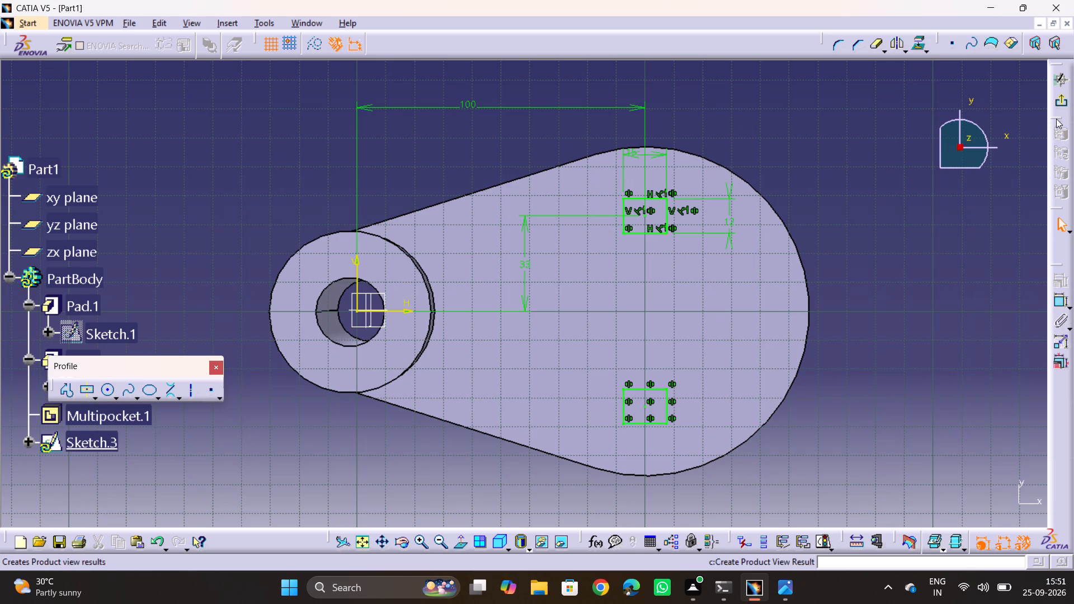
Exit the sketch containing the two rectangles and inspect them on the base plate in 3D.
{"action": "left_click", "coordinate": [1062, 110]}
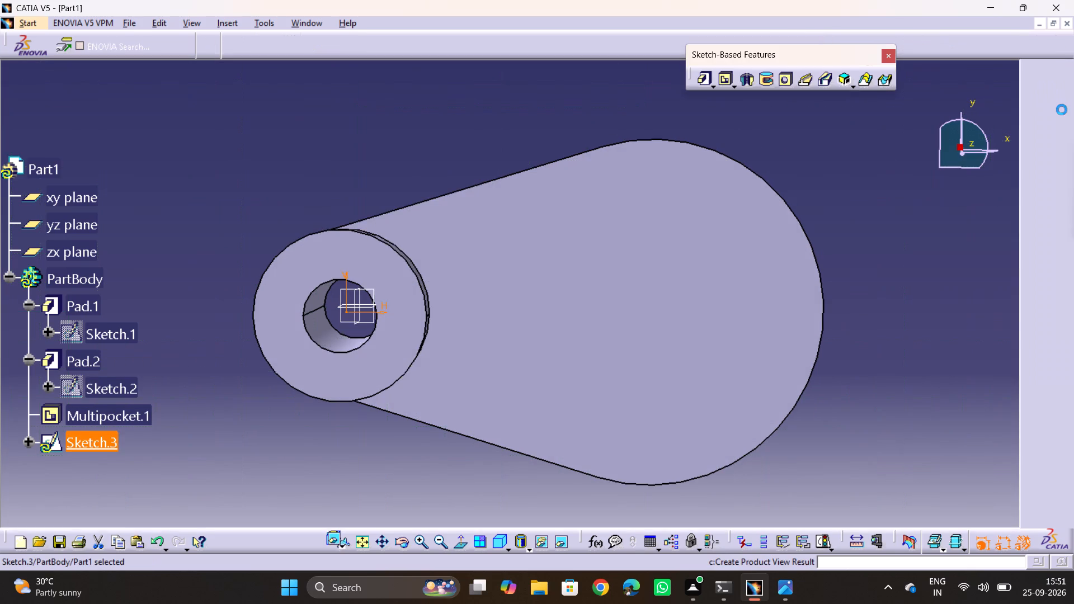
{"action": "left_click", "coordinate": [629, 451]}
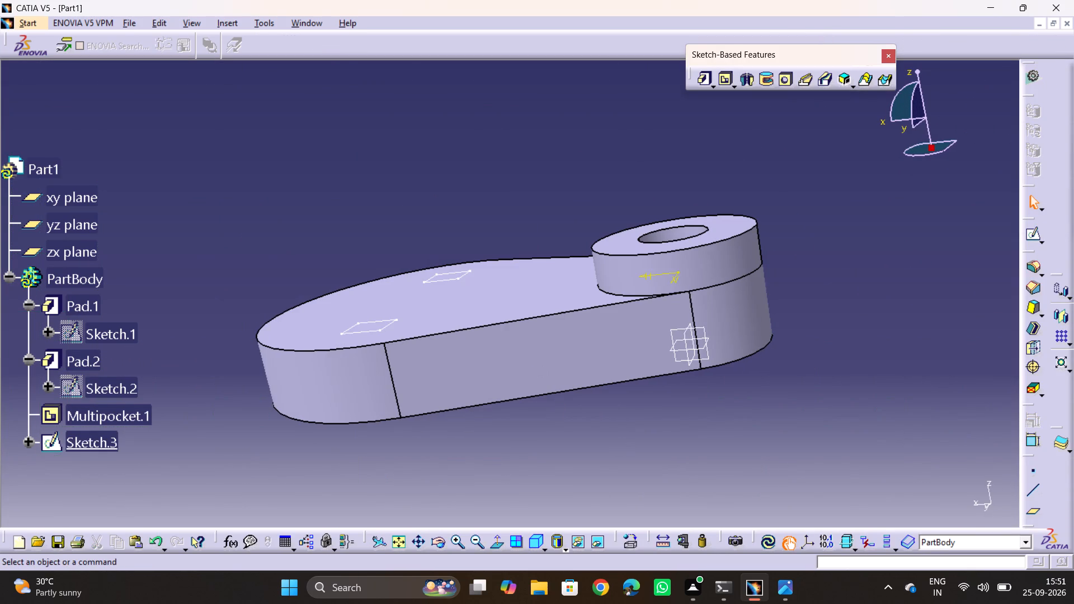
{"action": "middle_click_drag", "start_coordinate": [370, 227], "coordinate": [454, 227]}
{"action": "left_click_drag", "start_coordinate": [370, 227], "coordinate": [454, 227]}
{"action": "middle_click_drag", "start_coordinate": [503, 187], "coordinate": [662, 249]}
Examine the reference drawing's front and side views for the small lugs, and close the image viewer to return to the part.
{"action": "key", "text": "alt+Tab"}
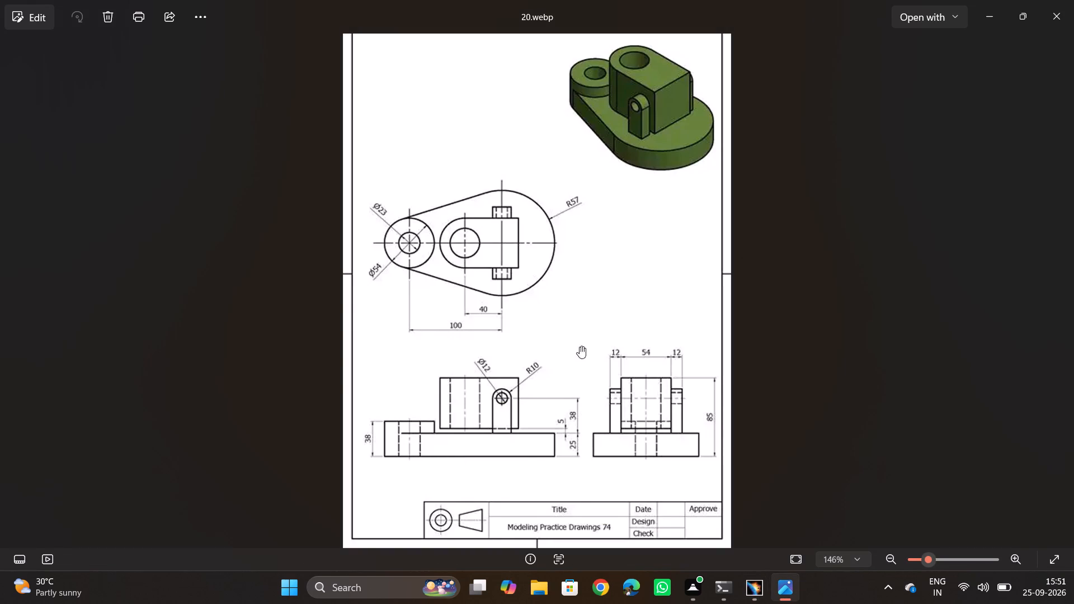
{"action": "key", "text": "alt+Tab"}
{"action": "key", "text": "alt+Tab"}
{"action": "key", "text": "alt+Tab"}
{"action": "left_click", "coordinate": [491, 327], "text": "alt"}
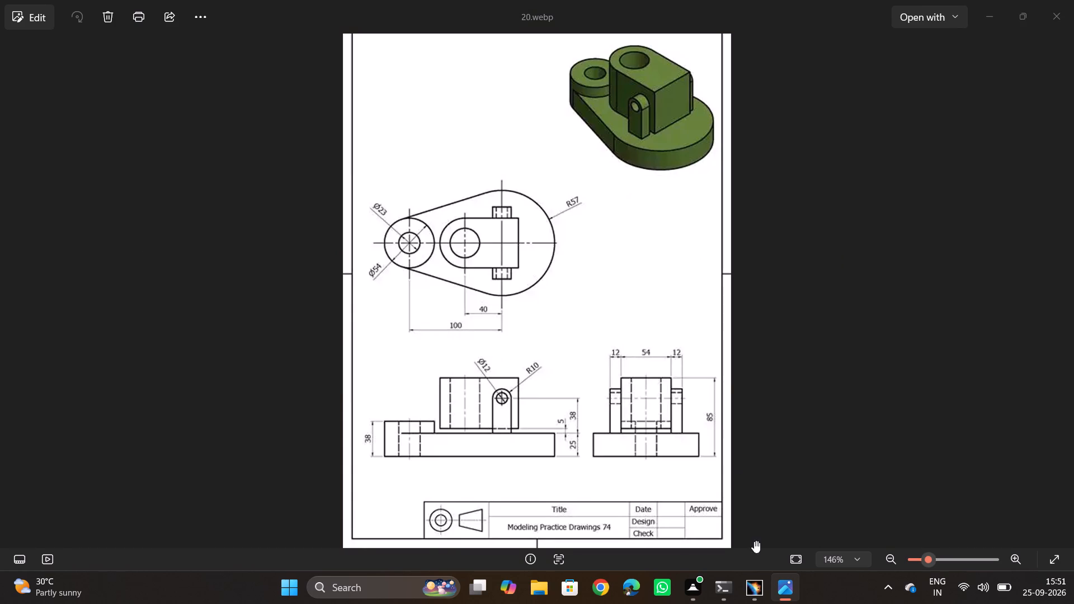
{"action": "left_click", "coordinate": [762, 587]}
{"action": "left_click", "coordinate": [993, 10]}
{"action": "triple_click", "coordinate": [999, 24]}
{"action": "left_click", "coordinate": [999, 24]}
{"action": "key", "text": "alt+Tab"}
{"action": "key", "text": "alt+Tab"}
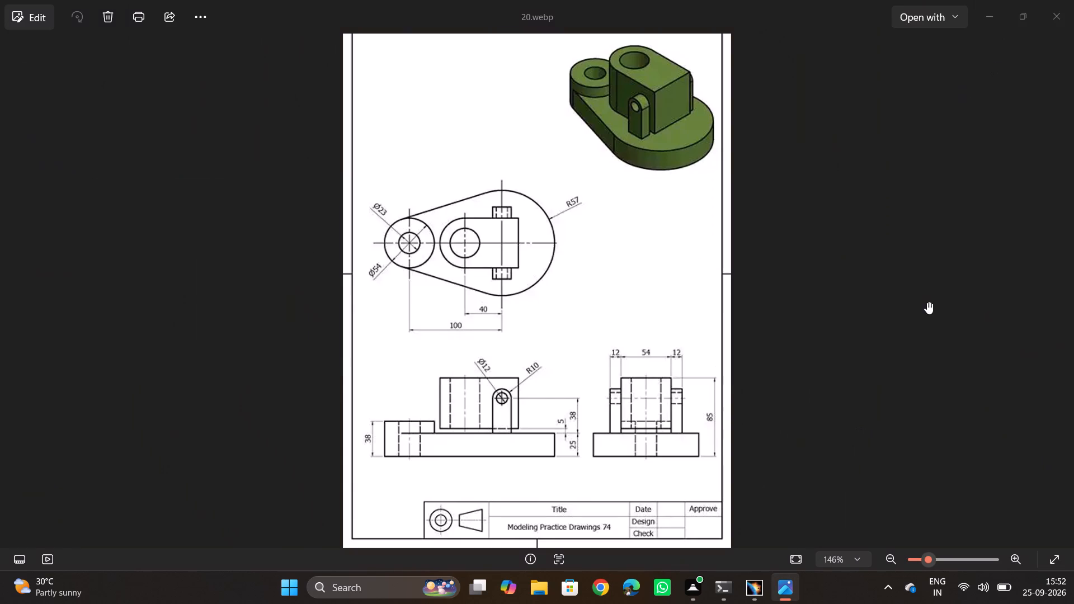
{"action": "triple_click", "coordinate": [985, 19]}
{"action": "key", "text": "Escape"}
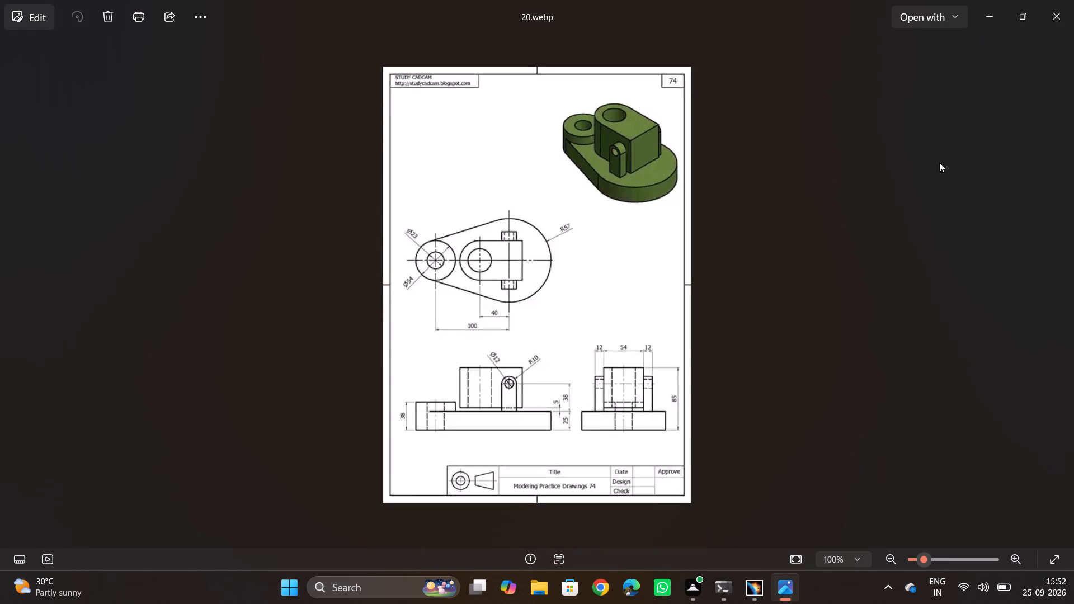
{"action": "key", "text": "Escape"}
{"action": "key", "text": "Escape"}
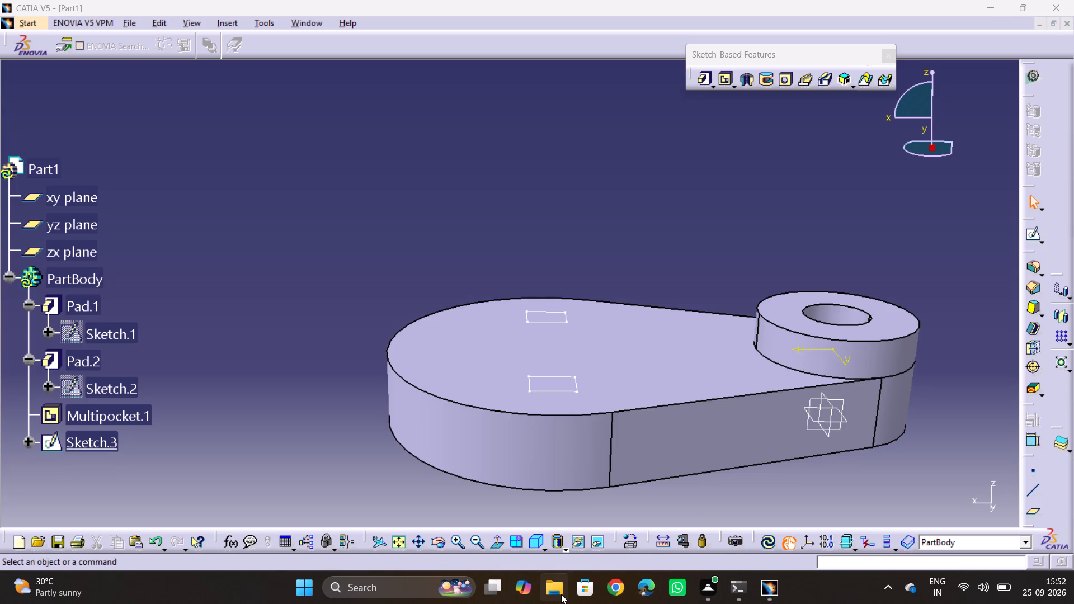
Reopen reference drawing 20 from the Desktop folder and examine the enlarged top, front and side views.
{"action": "left_click", "coordinate": [563, 594]}
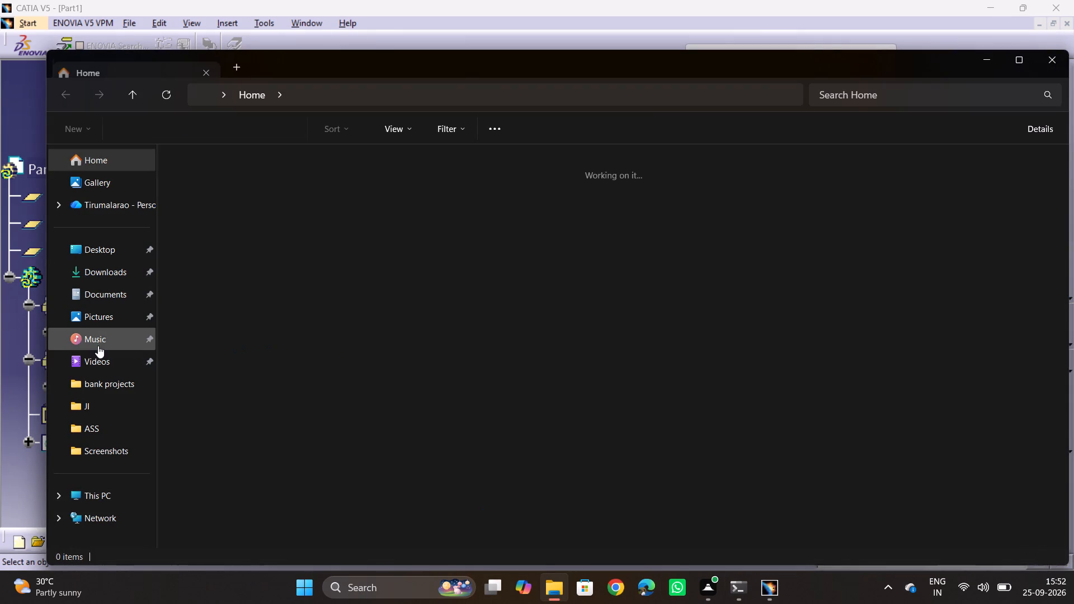
{"action": "left_click", "coordinate": [98, 247]}
{"action": "scroll", "coordinate": [632, 467], "scroll_direction": "down", "scroll_amount": 3}
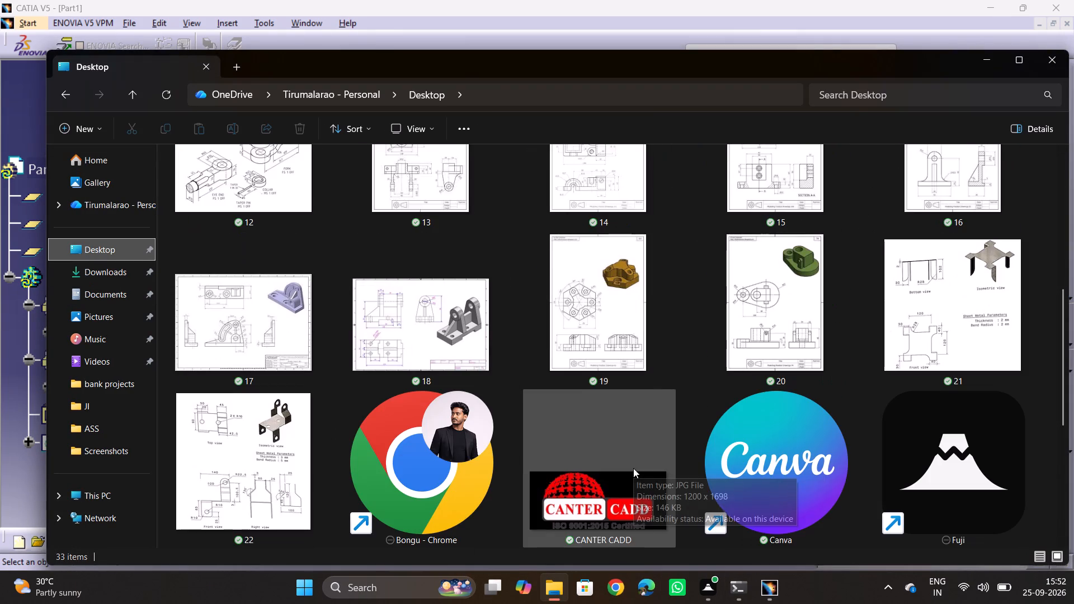
{"action": "left_click_drag", "start_coordinate": [778, 300], "coordinate": [772, 303]}
{"action": "left_click", "coordinate": [771, 303]}
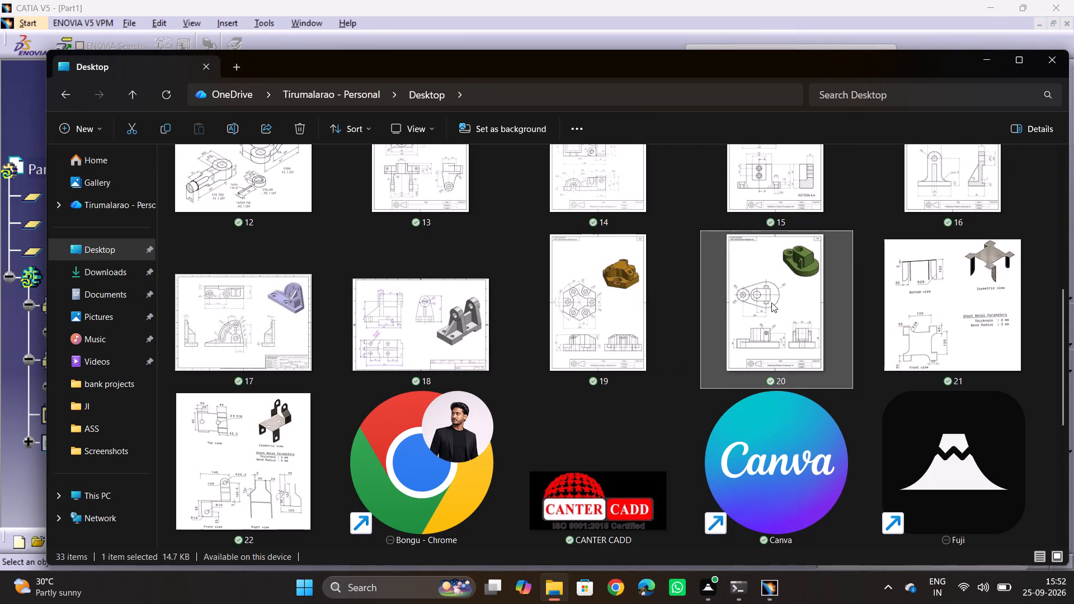
{"action": "double_click", "coordinate": [771, 303]}
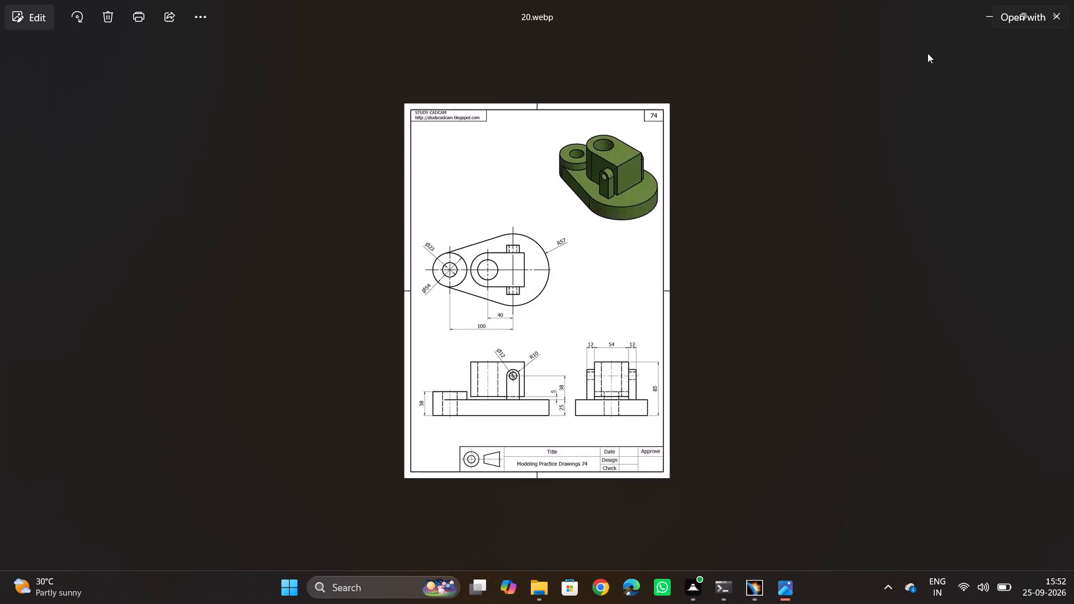
{"action": "scroll", "coordinate": [533, 310], "scroll_direction": "up", "scroll_amount": 4}
{"action": "scroll", "coordinate": [799, 206], "scroll_direction": "up", "scroll_amount": 2}
{"action": "scroll", "coordinate": [837, 195], "scroll_direction": "down", "scroll_amount": 1}
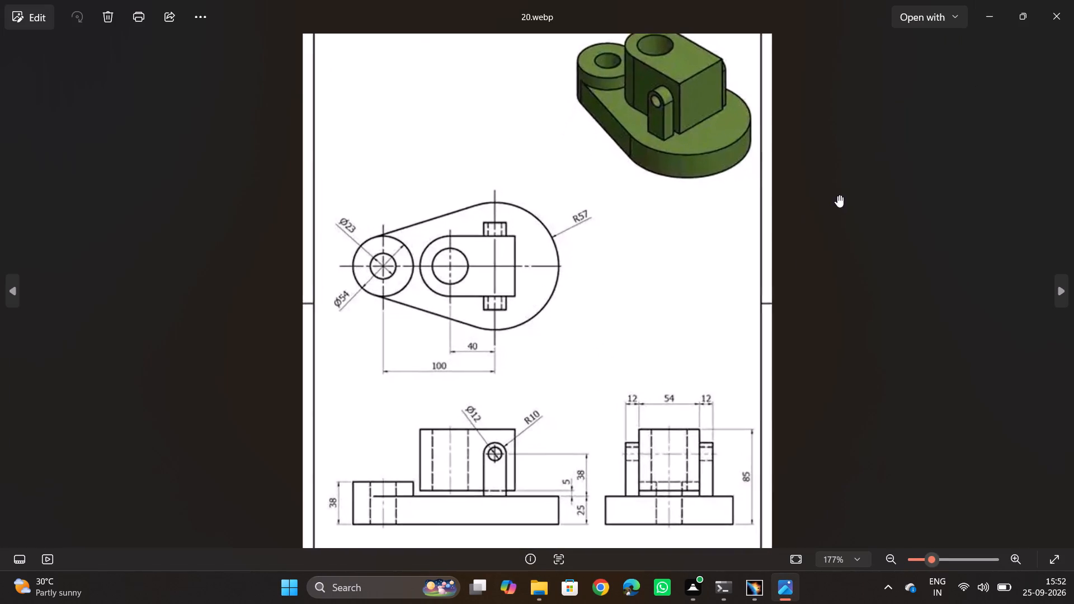
Examine the lug dimensions in reference drawing 20's top, front and side views, close the Desktop folder window, and return to the part.
{"action": "scroll", "coordinate": [837, 195], "scroll_direction": "down", "scroll_amount": 2}
{"action": "middle_click_drag", "start_coordinate": [732, 281], "coordinate": [722, 228]}
{"action": "left_click", "coordinate": [982, 10]}
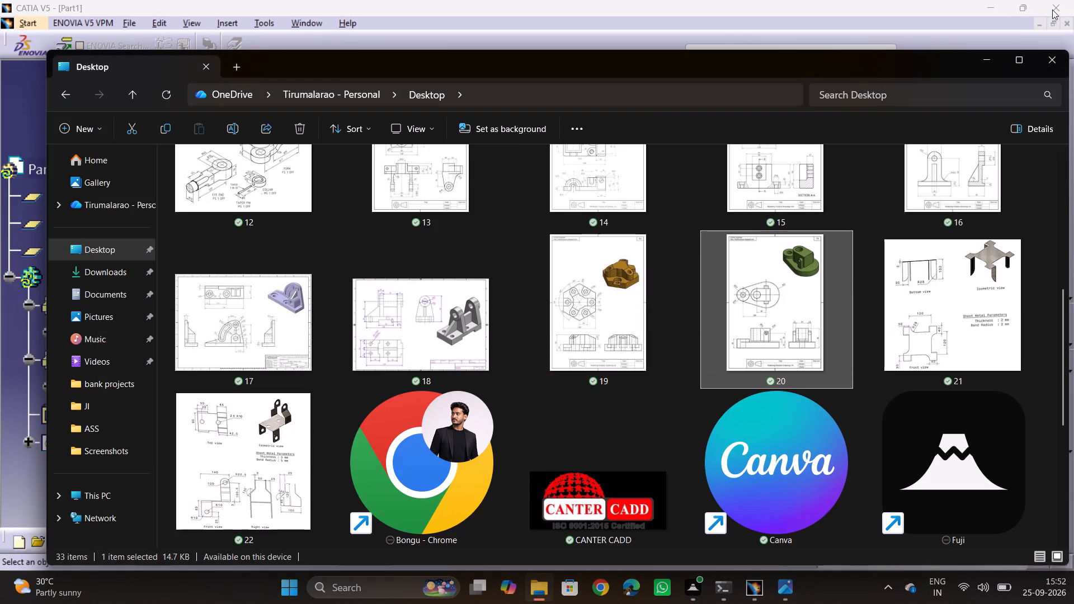
{"action": "left_click", "coordinate": [1048, 56]}
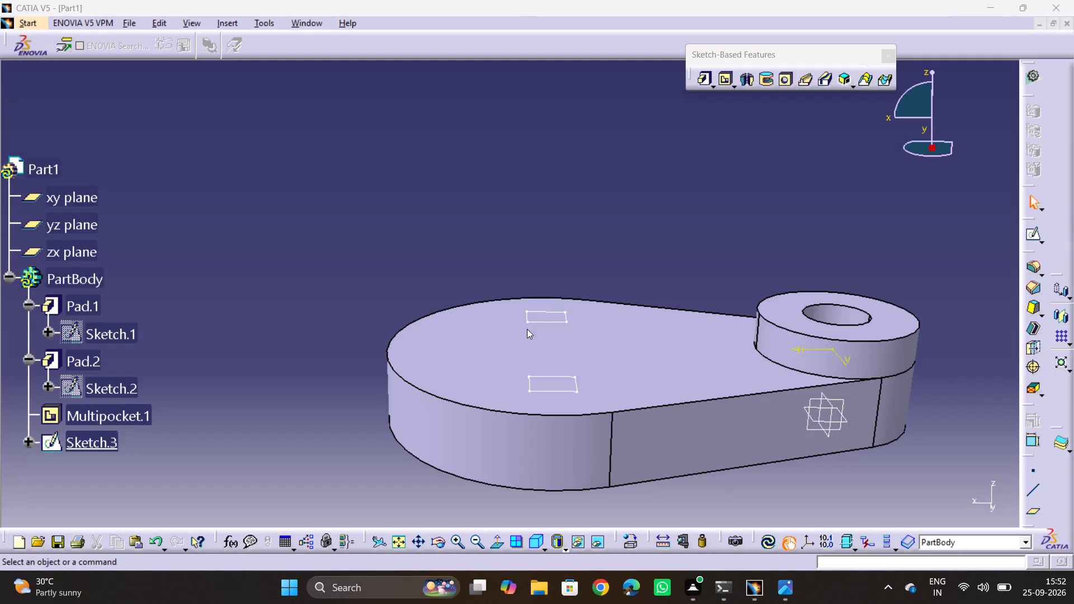
{"action": "left_click", "coordinate": [308, 349]}
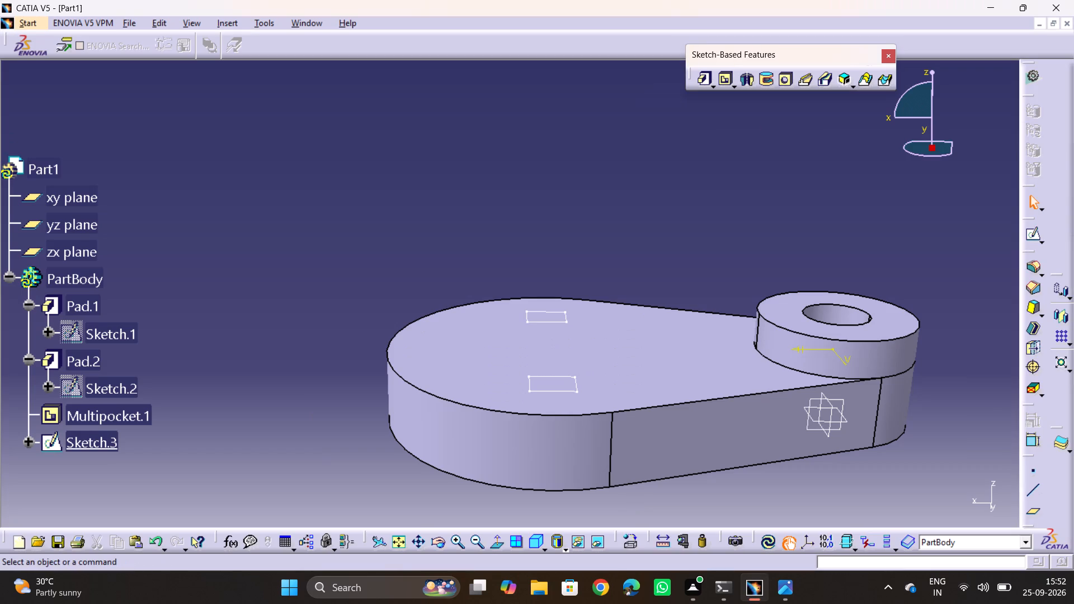
{"action": "key", "text": "alt+Tab"}
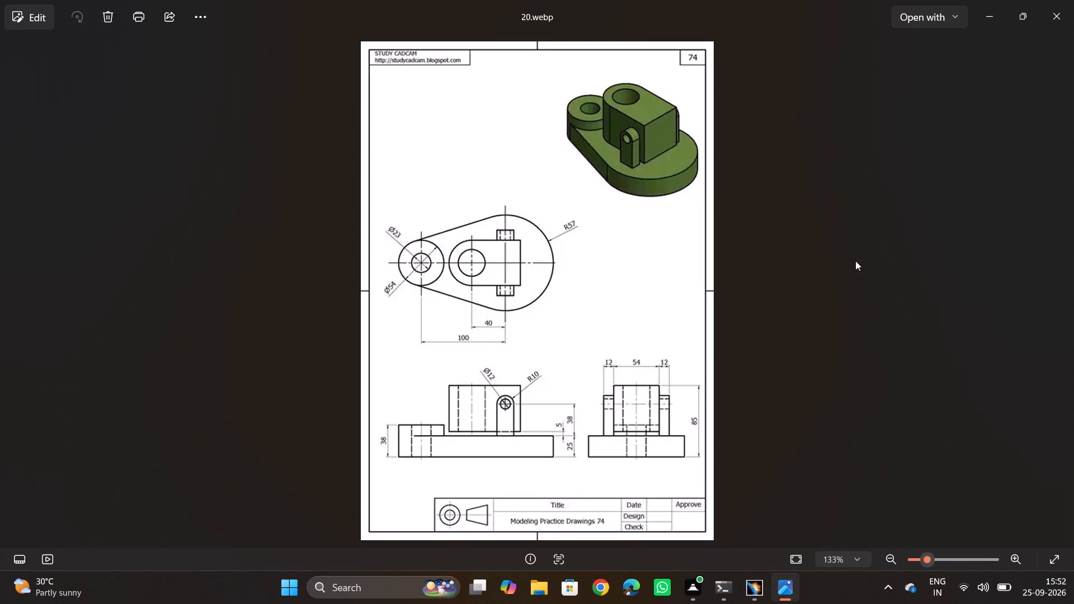
{"action": "key", "text": "alt+Tab"}
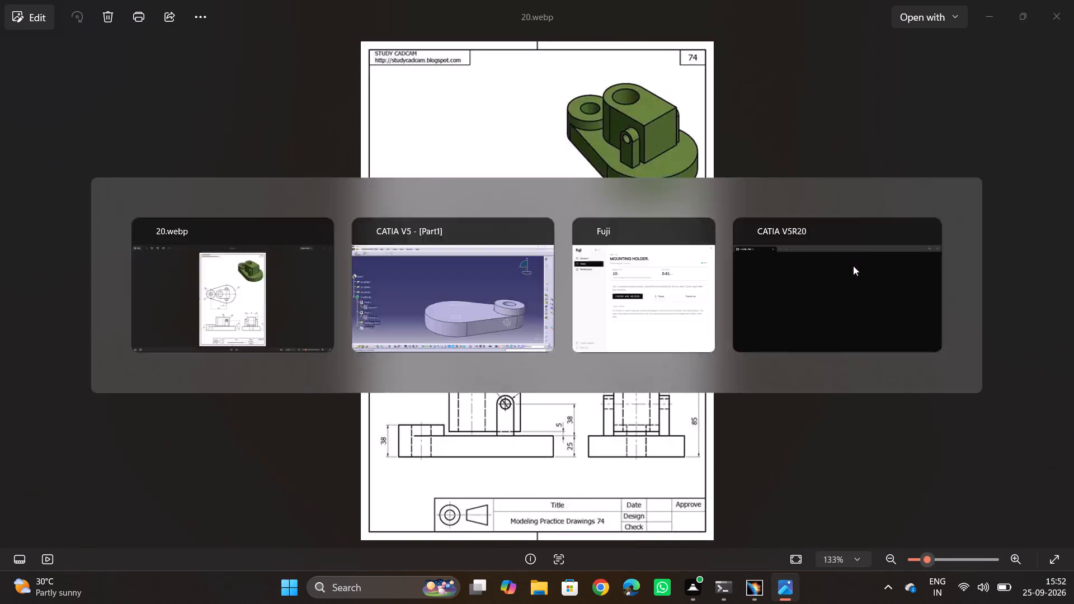
{"action": "key", "text": "alt+Tab"}
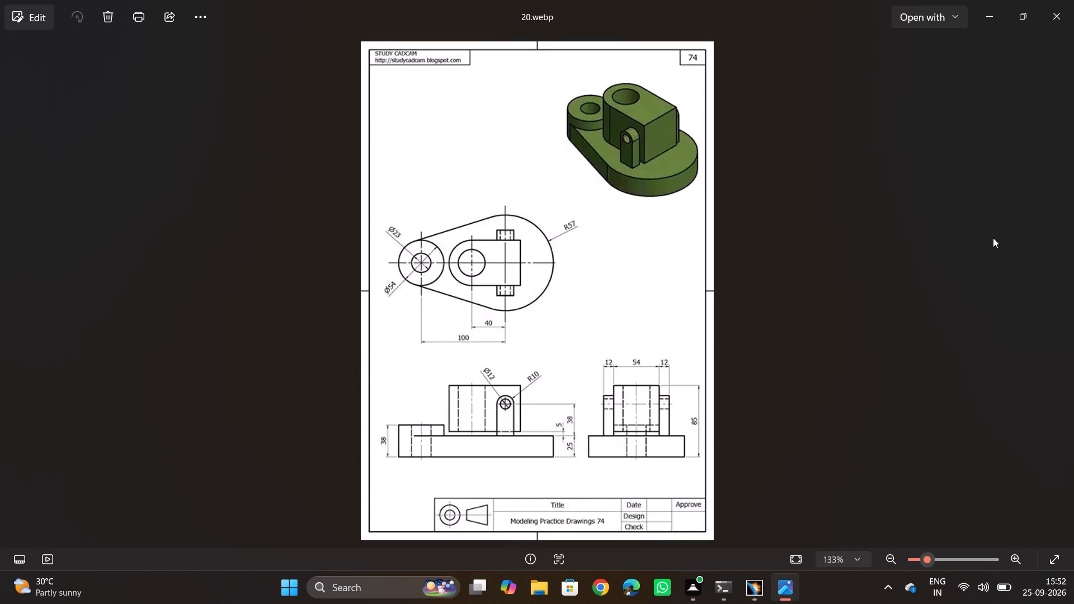
{"action": "key", "text": "alt+Tab"}
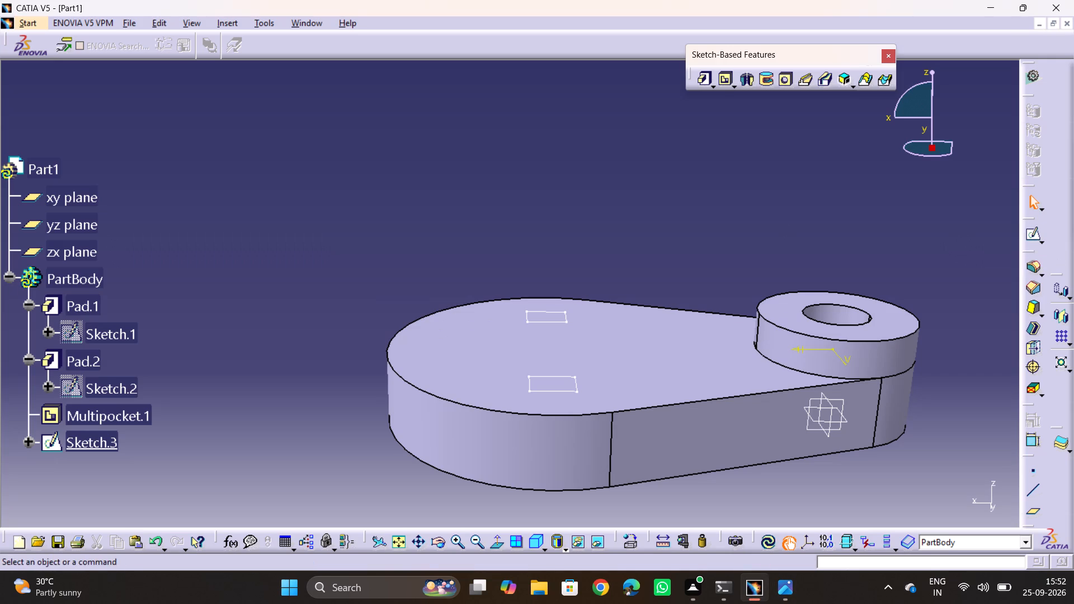
Pad the sketch with the two lug rectangles 48 mm above the base plate and compare the lugs with the reference drawing.
{"action": "left_click", "coordinate": [706, 86]}
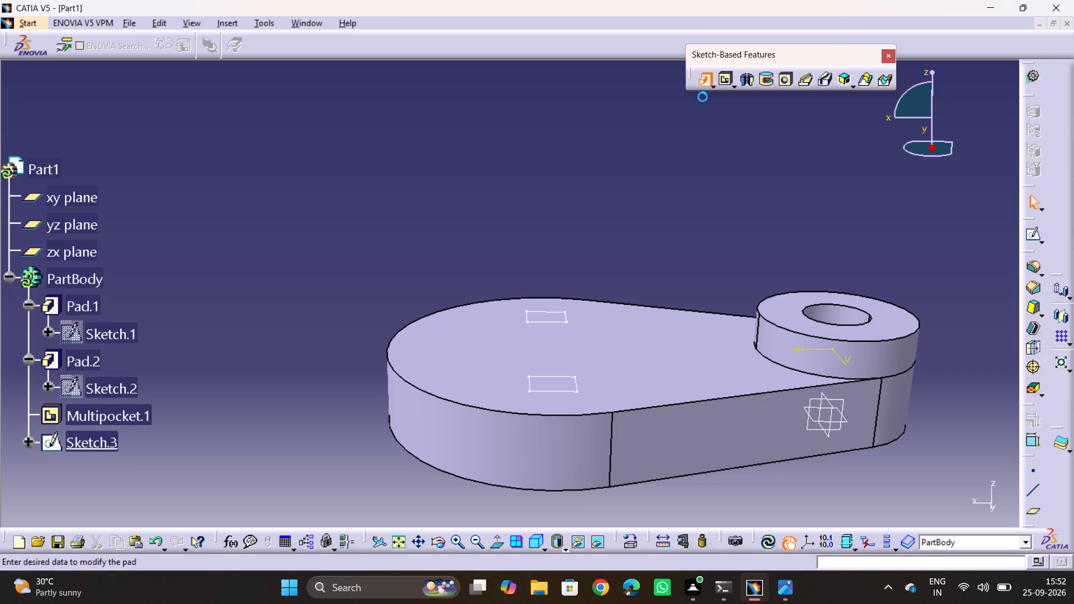
{"action": "left_click", "coordinate": [540, 325]}
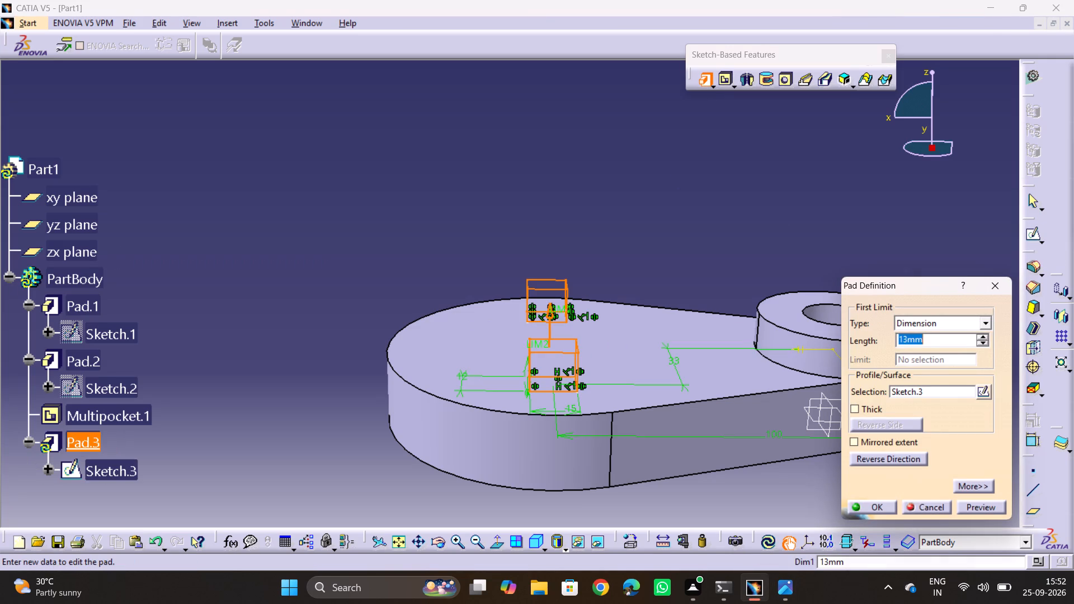
{"action": "type", "text": "48"}
{"action": "key", "text": "Return"}
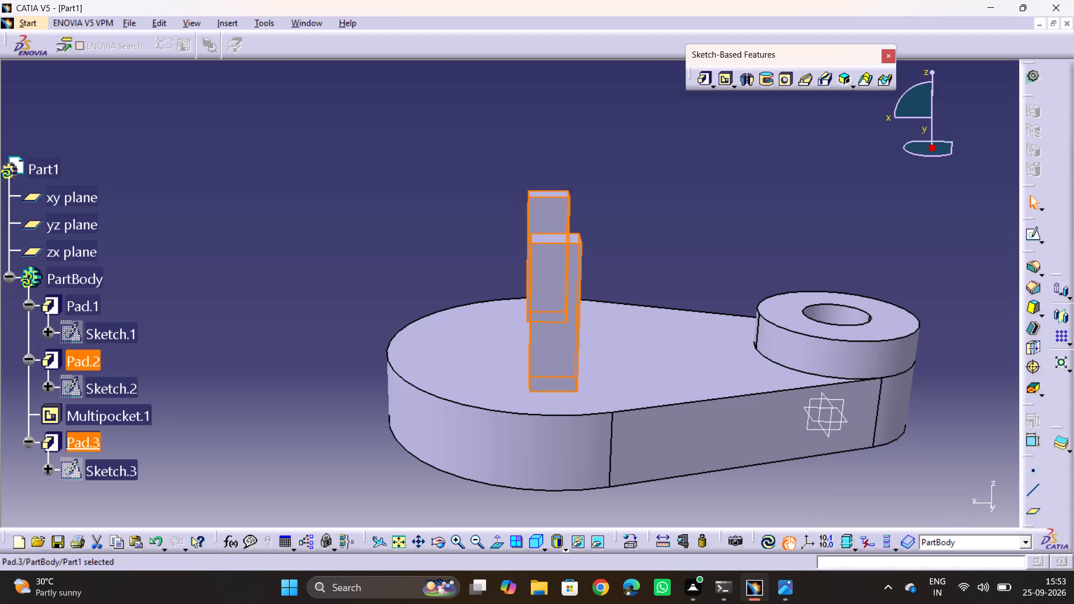
{"action": "left_click", "coordinate": [705, 211]}
{"action": "key", "text": "alt+Tab"}
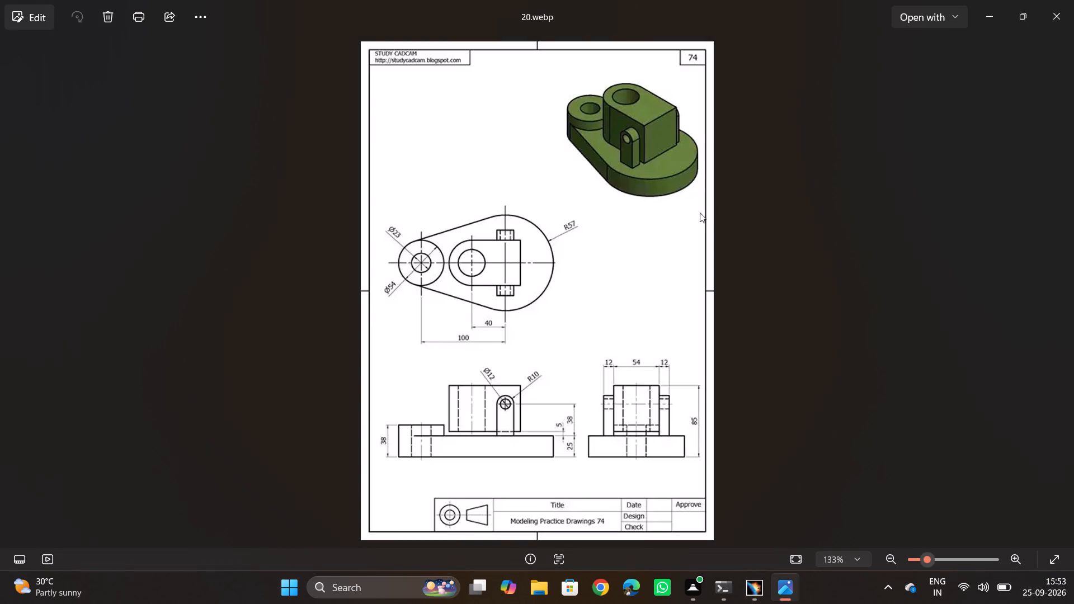
{"action": "key", "text": "alt+Tab"}
{"action": "key", "text": "alt+Tab"}
{"action": "key", "text": "alt+Tab"}
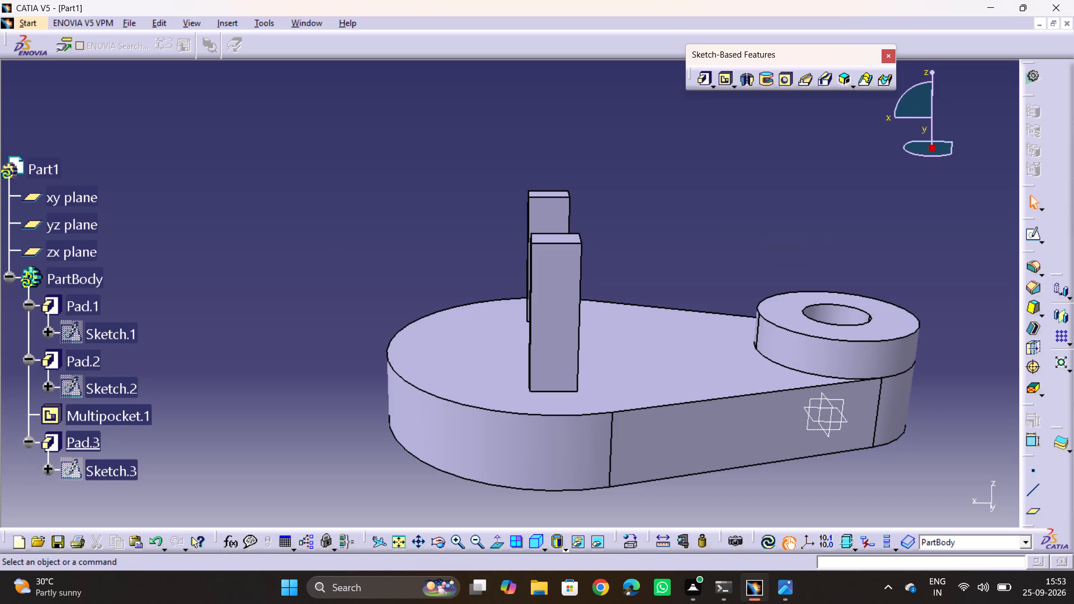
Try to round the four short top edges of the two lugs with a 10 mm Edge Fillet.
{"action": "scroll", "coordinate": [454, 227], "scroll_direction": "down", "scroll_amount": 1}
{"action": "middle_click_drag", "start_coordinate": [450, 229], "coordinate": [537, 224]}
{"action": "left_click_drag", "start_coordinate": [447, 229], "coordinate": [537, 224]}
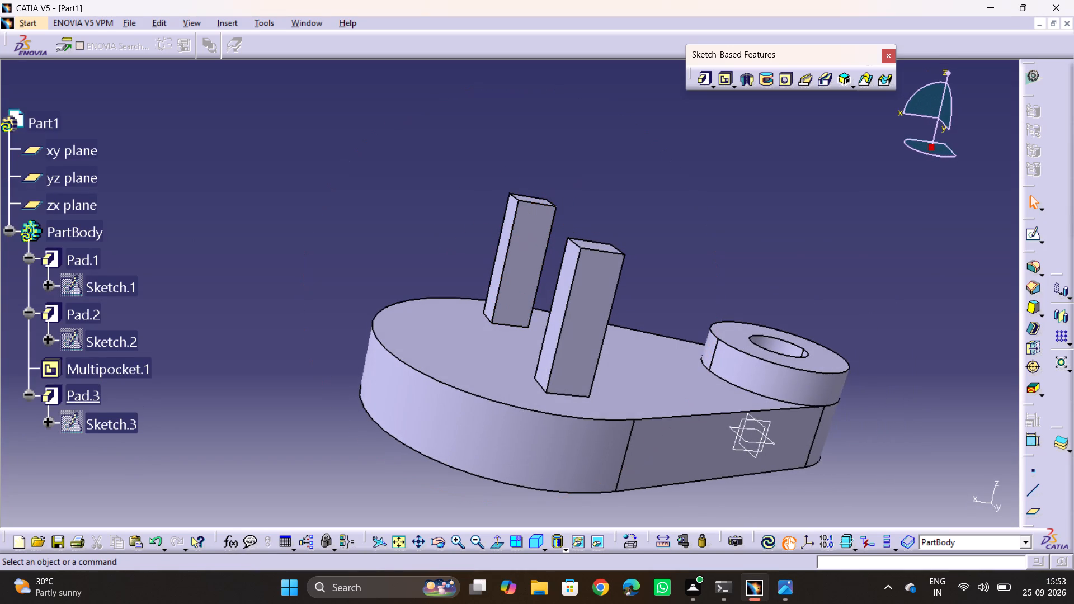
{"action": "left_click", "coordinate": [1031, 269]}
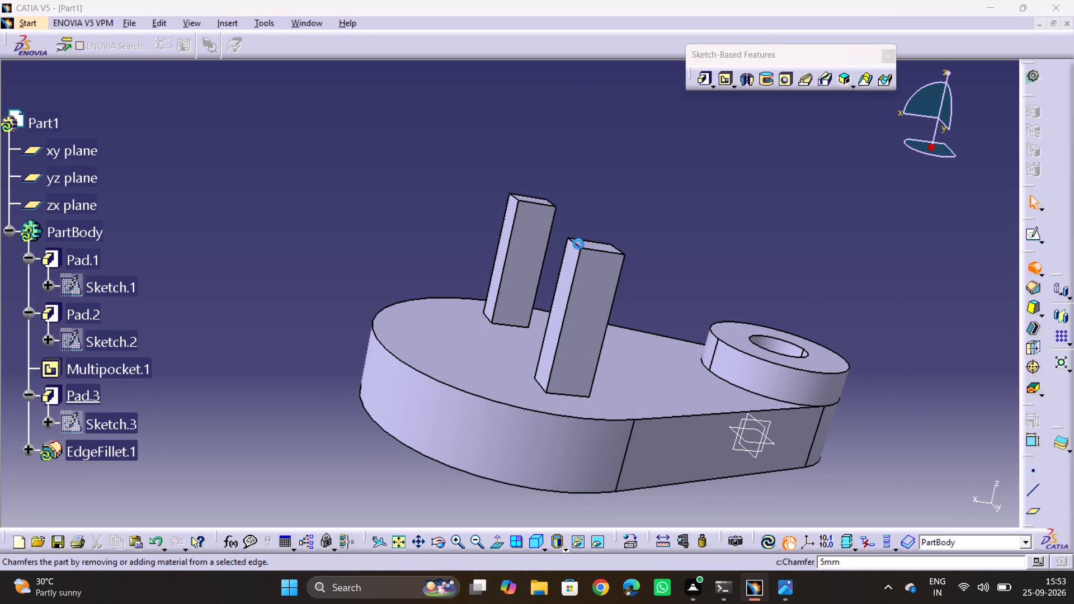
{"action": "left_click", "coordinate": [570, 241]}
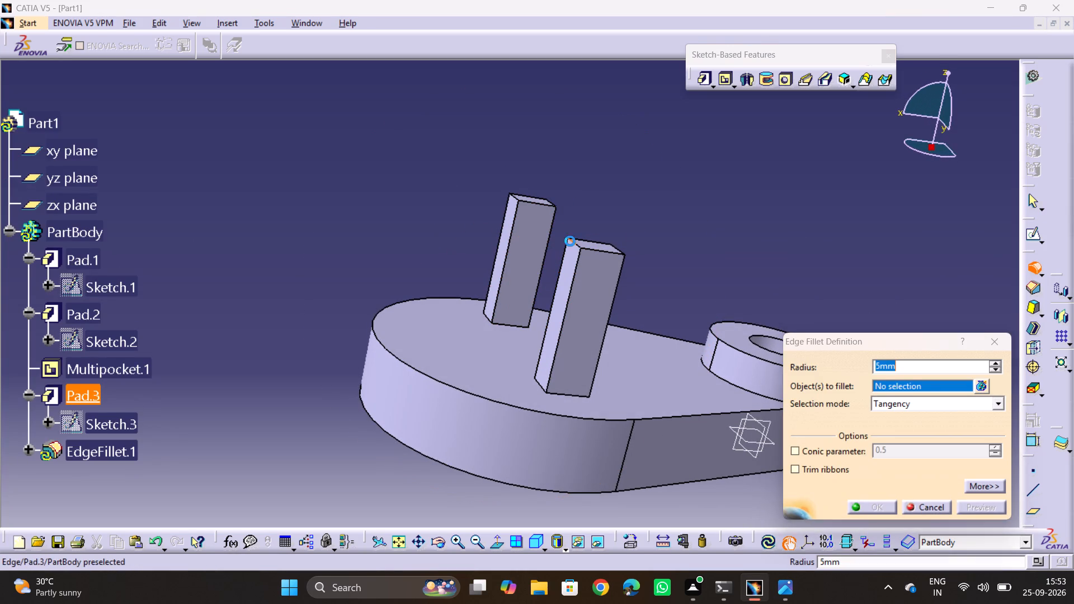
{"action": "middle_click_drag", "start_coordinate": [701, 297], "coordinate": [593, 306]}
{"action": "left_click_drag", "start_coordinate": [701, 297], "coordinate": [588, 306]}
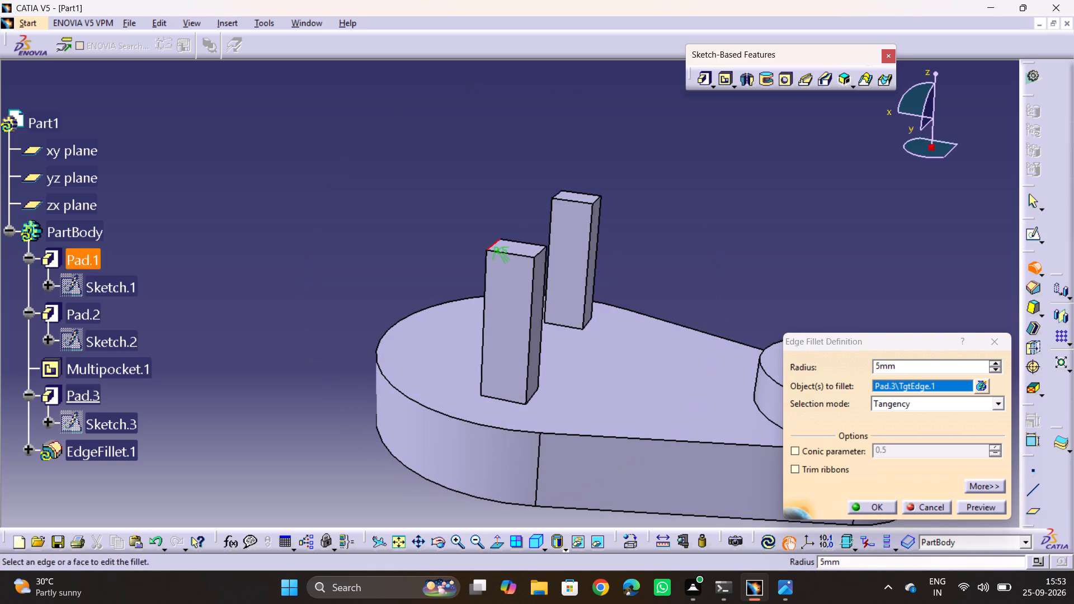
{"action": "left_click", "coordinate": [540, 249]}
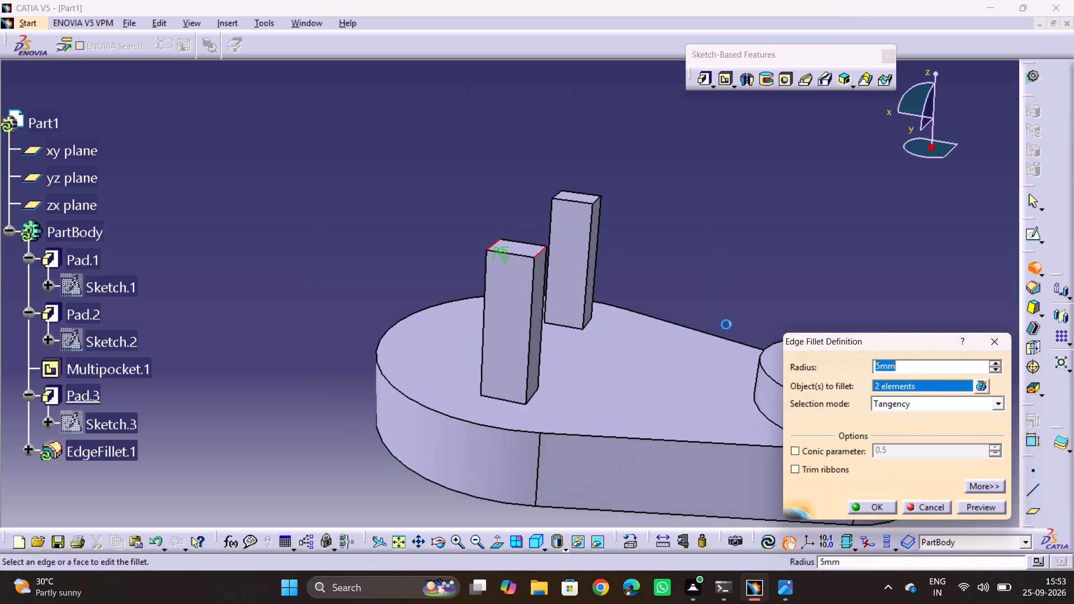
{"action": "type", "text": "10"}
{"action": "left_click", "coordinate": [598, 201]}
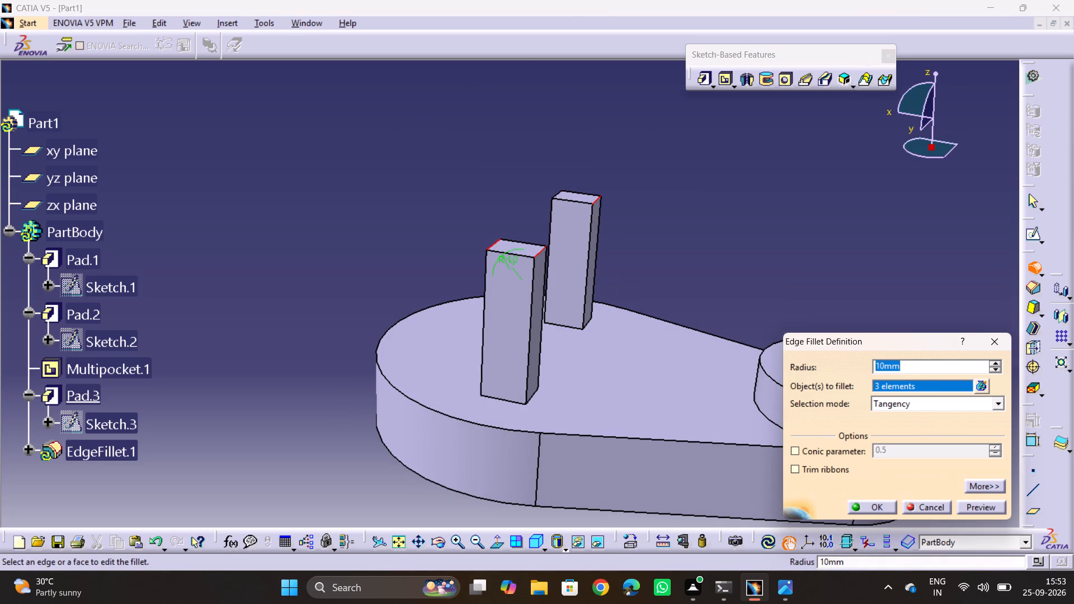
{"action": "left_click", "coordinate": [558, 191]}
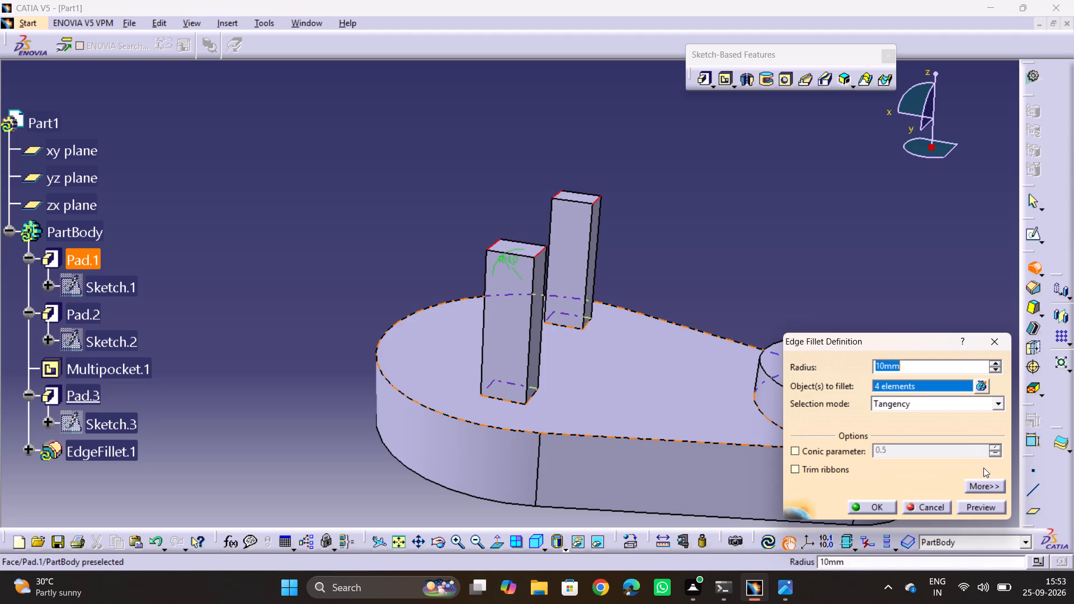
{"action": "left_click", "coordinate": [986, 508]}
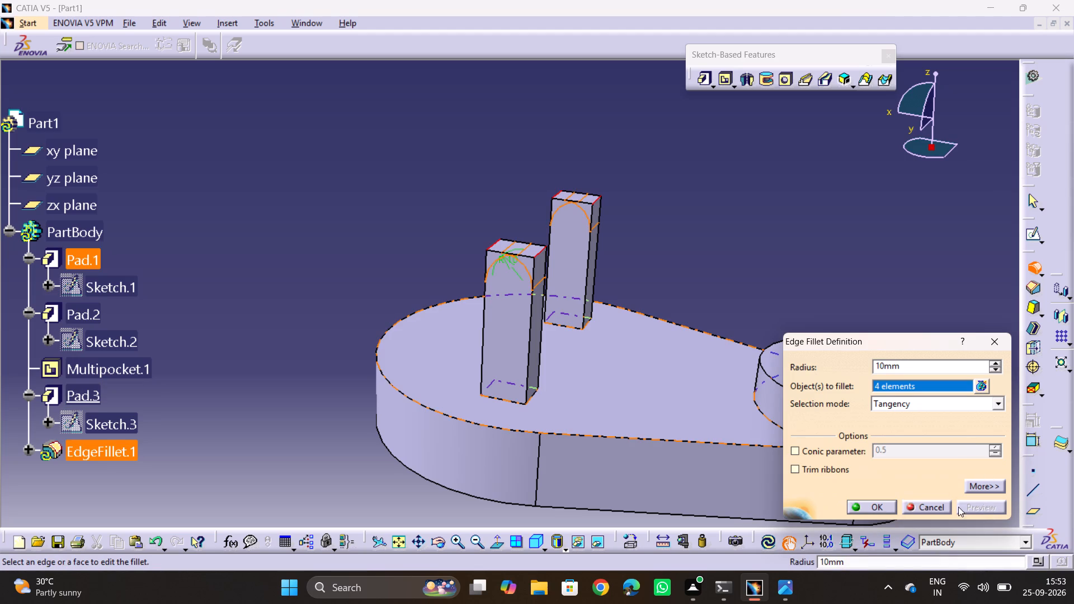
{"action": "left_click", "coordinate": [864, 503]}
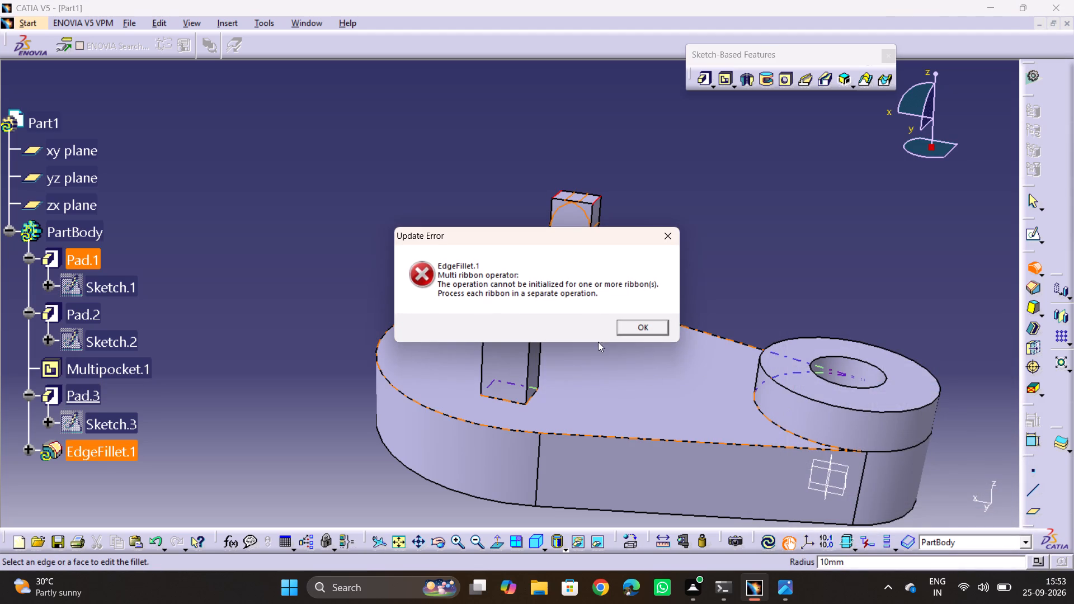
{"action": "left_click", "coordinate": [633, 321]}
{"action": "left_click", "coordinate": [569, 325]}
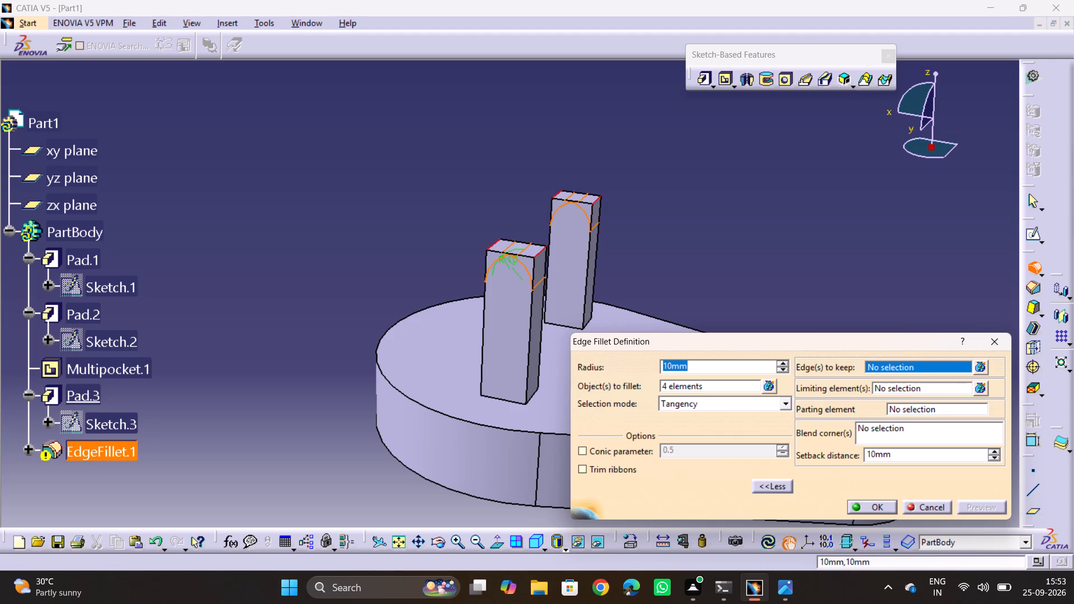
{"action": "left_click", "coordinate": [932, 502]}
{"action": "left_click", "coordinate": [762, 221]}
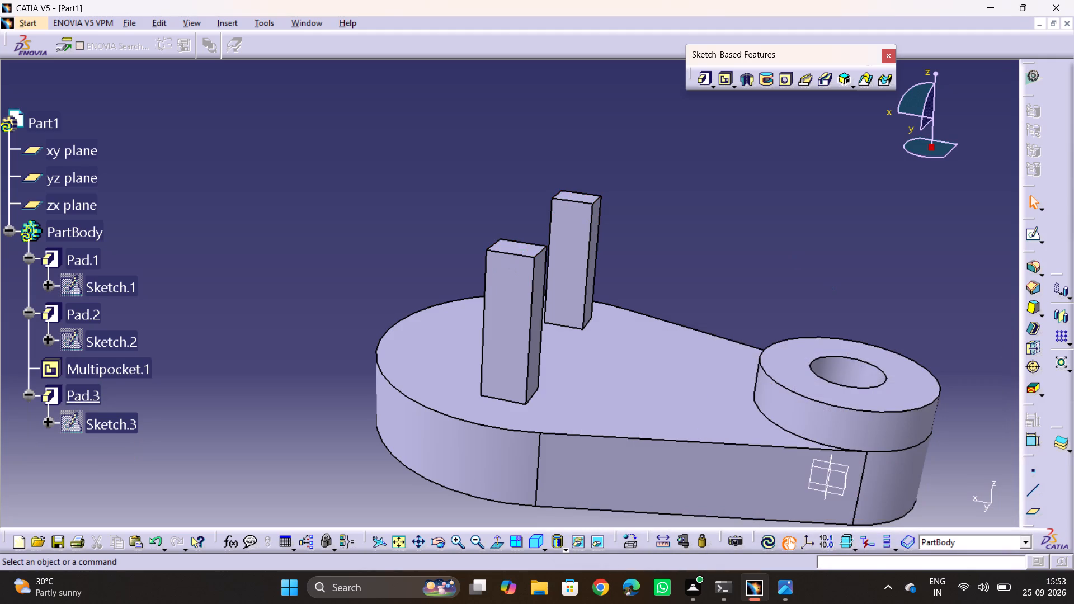
Recheck the reference drawing, reopen the lug pad's sketch, and set the dimensioned rectangle's length to 20 mm.
{"action": "key", "text": "alt+Tab"}
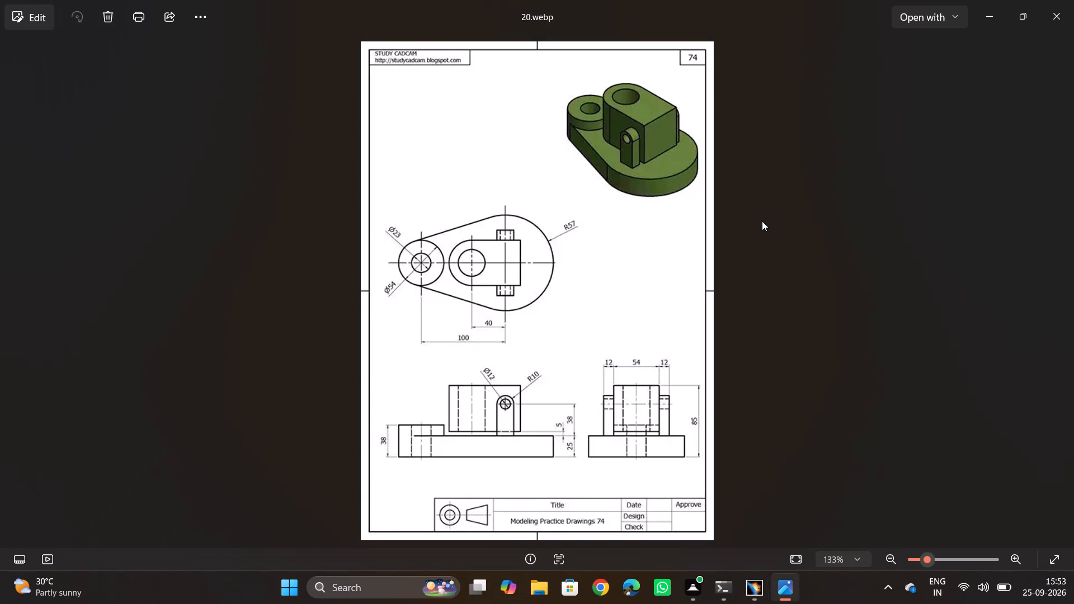
{"action": "key", "text": "alt+Tab"}
{"action": "double_click", "coordinate": [520, 321]}
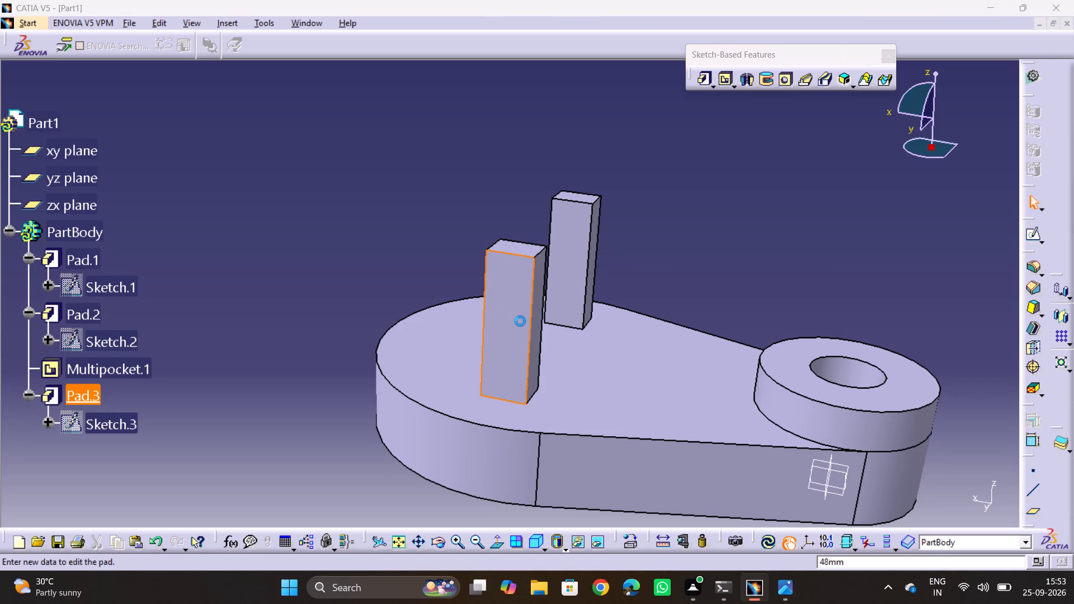
{"action": "left_click", "coordinate": [986, 389]}
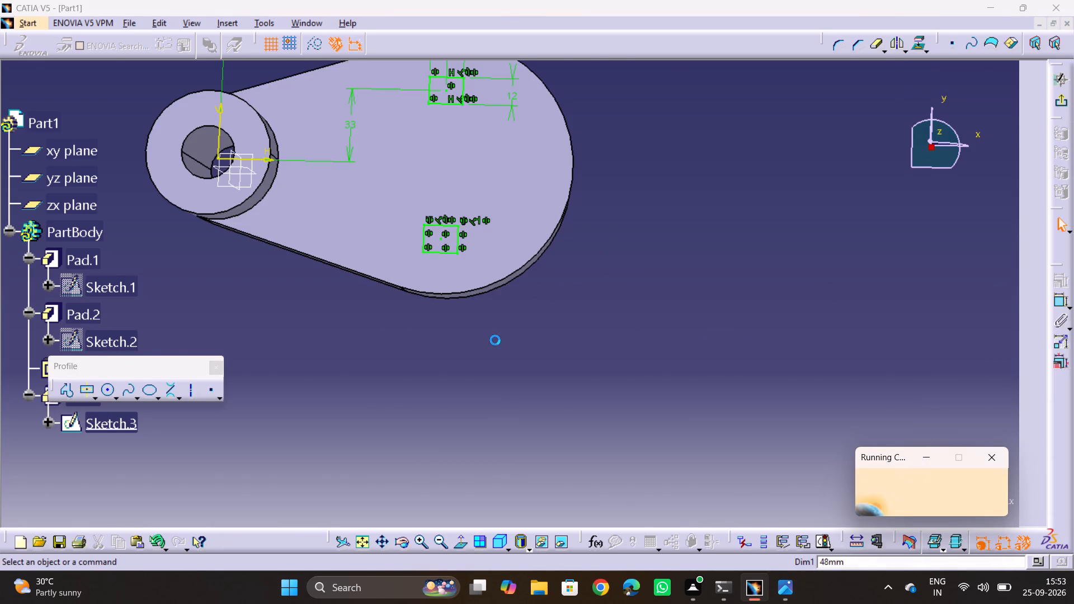
{"action": "middle_click_drag", "start_coordinate": [492, 176], "coordinate": [493, 285]}
{"action": "middle_click_drag", "start_coordinate": [475, 215], "coordinate": [465, 113], "text": "ctrl"}
{"action": "middle_click_drag", "start_coordinate": [444, 174], "coordinate": [574, 371]}
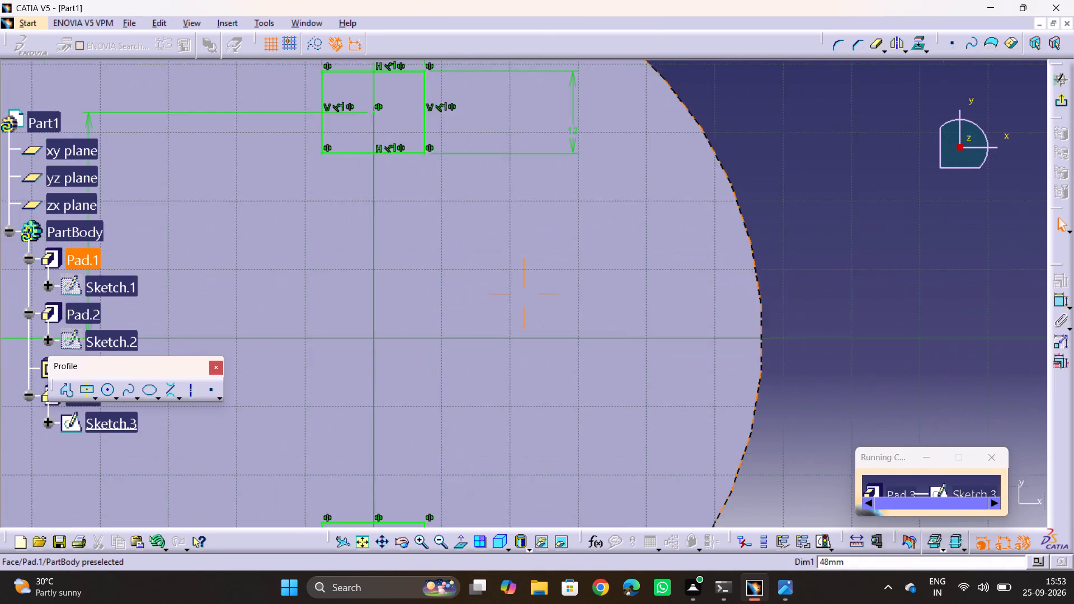
{"action": "middle_click_drag", "start_coordinate": [574, 371], "coordinate": [699, 485]}
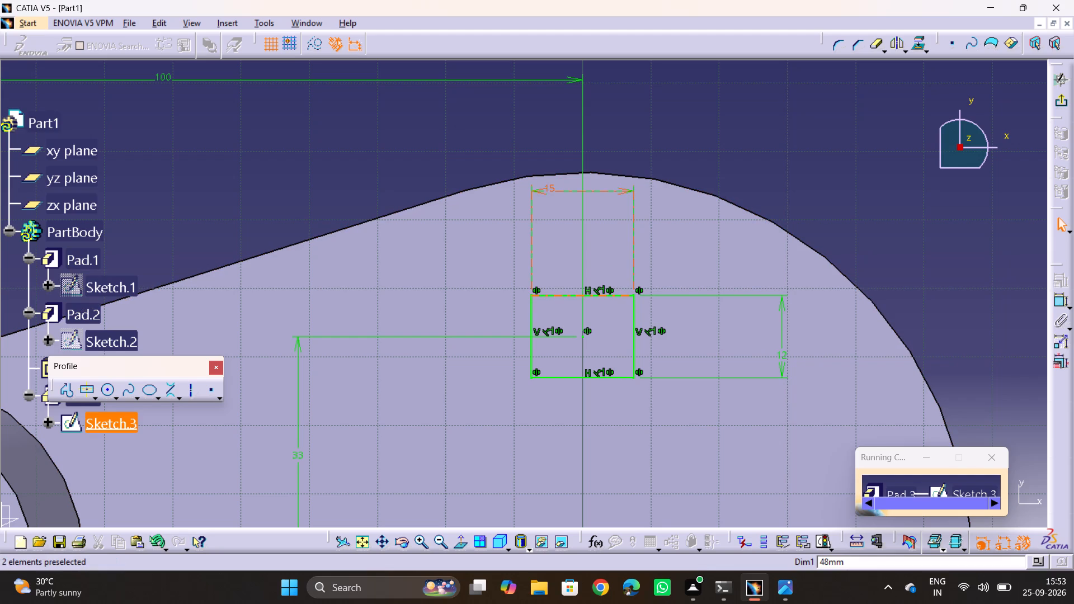
{"action": "double_click", "coordinate": [557, 189]}
{"action": "type", "text": "20"}
{"action": "key", "text": "Return"}
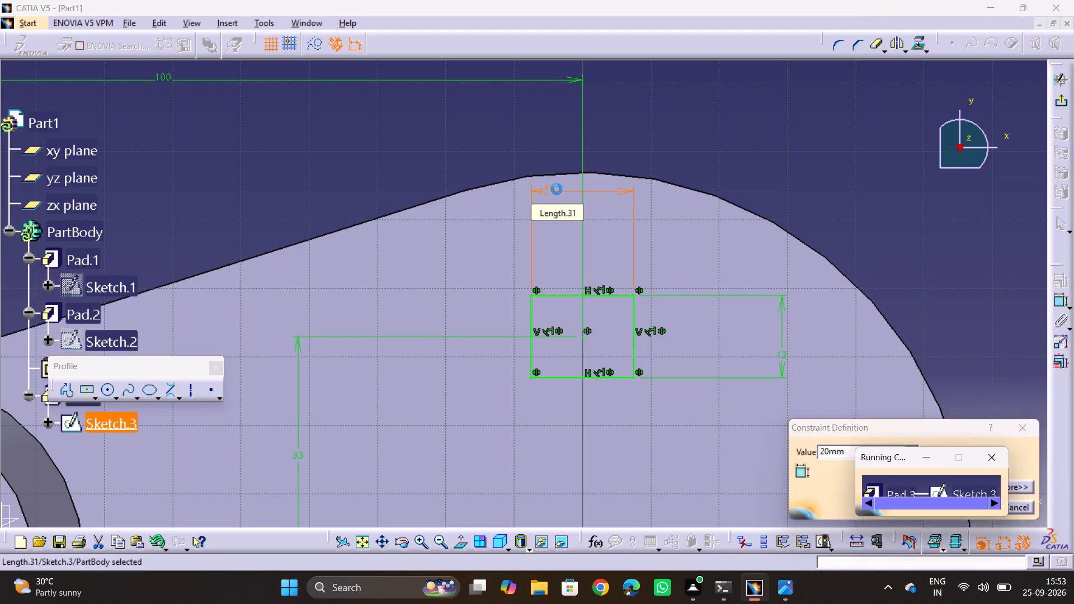
{"action": "left_click", "coordinate": [844, 164]}
Exit the lug sketch, update the lug pad with the edited profile, and inspect both lugs in 3D.
{"action": "left_click", "coordinate": [1067, 102]}
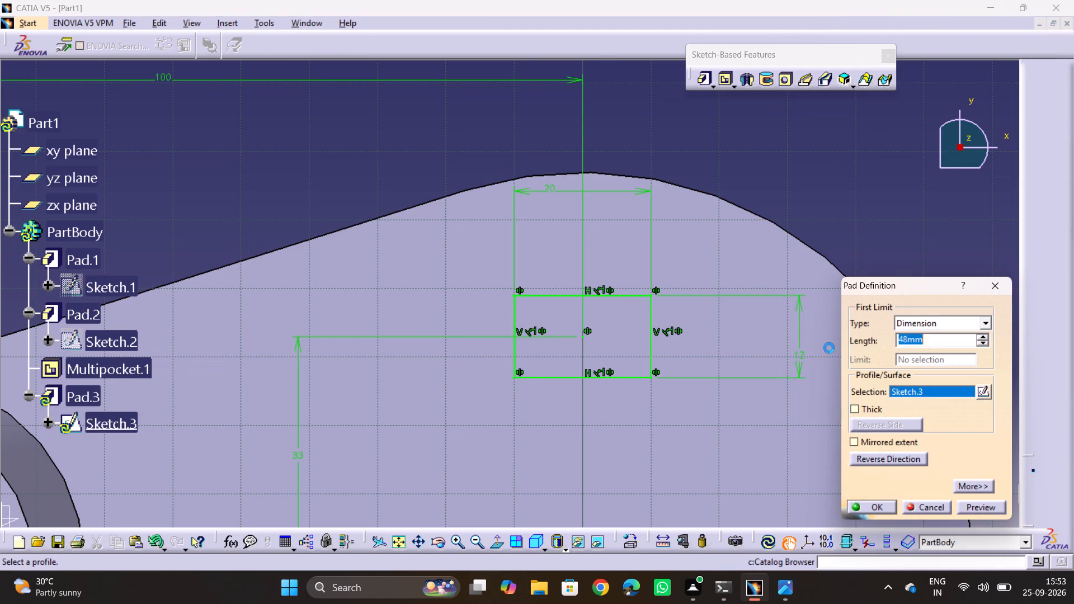
{"action": "left_click", "coordinate": [875, 507]}
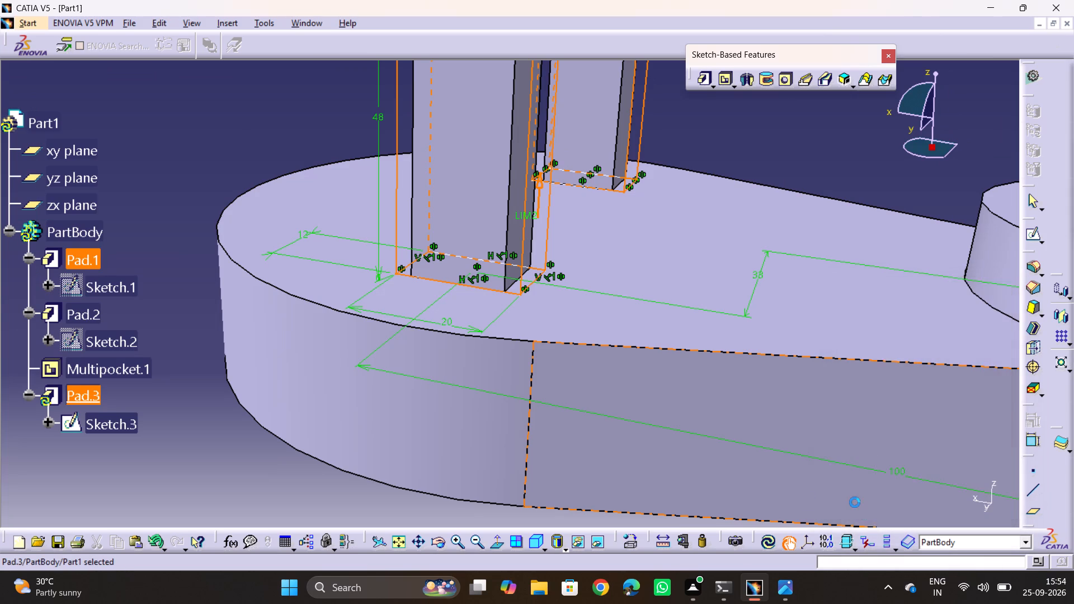
{"action": "left_click", "coordinate": [219, 447]}
{"action": "middle_click_drag", "start_coordinate": [405, 339], "coordinate": [409, 427], "text": "ctrl"}
{"action": "middle_click_drag", "start_coordinate": [583, 309], "coordinate": [596, 329]}
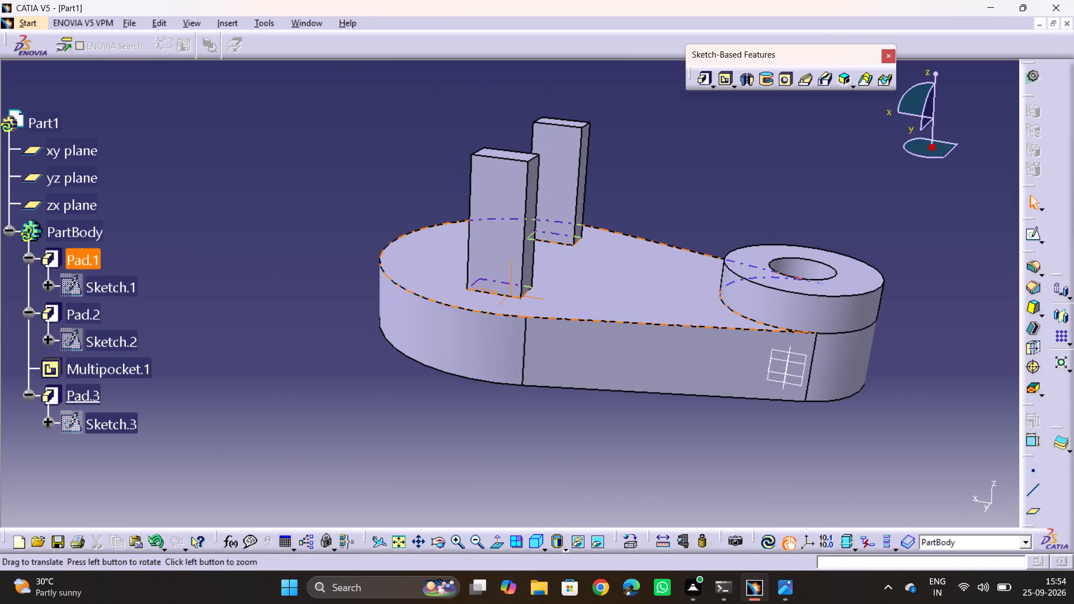
Round the four short top edges of the two lugs with a 10 mm Edge Fillet.
{"action": "middle_click_drag", "start_coordinate": [596, 329], "coordinate": [599, 406]}
{"action": "left_click", "coordinate": [1034, 269]}
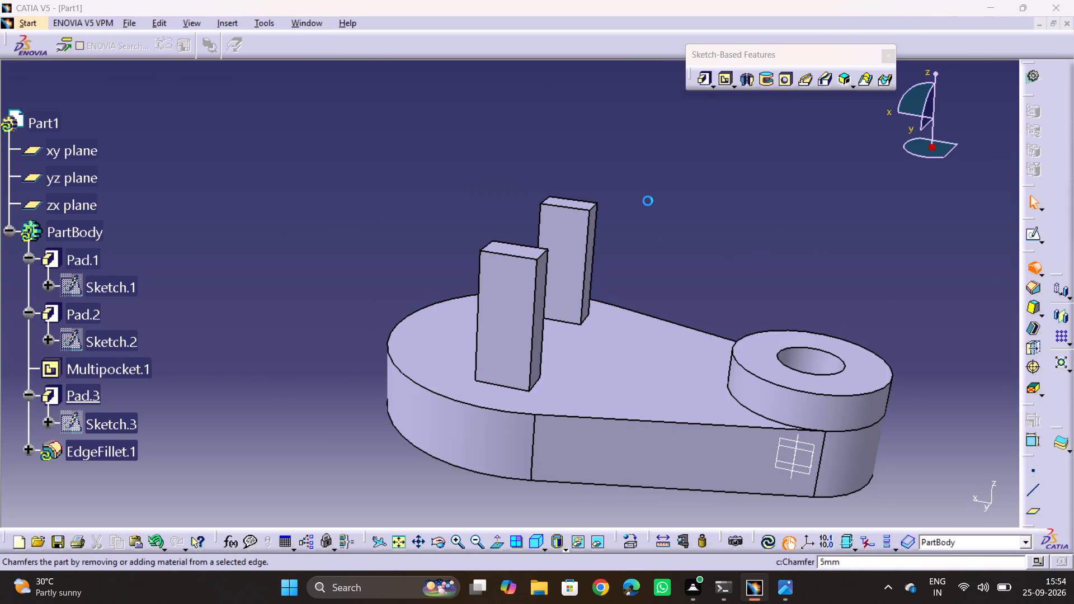
{"action": "left_click", "coordinate": [595, 205]}
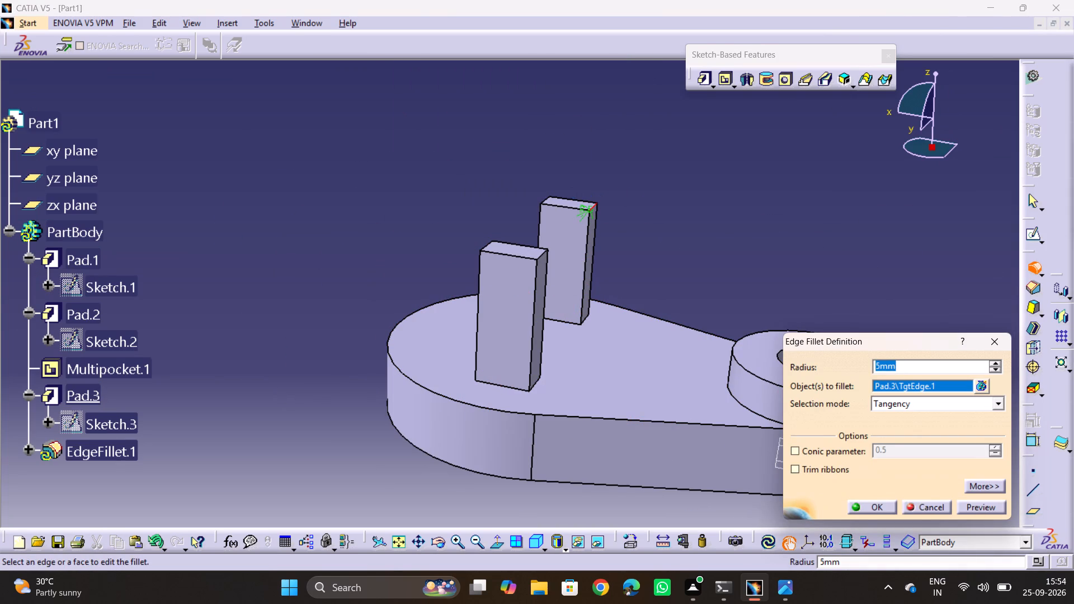
{"action": "left_click", "coordinate": [547, 197]}
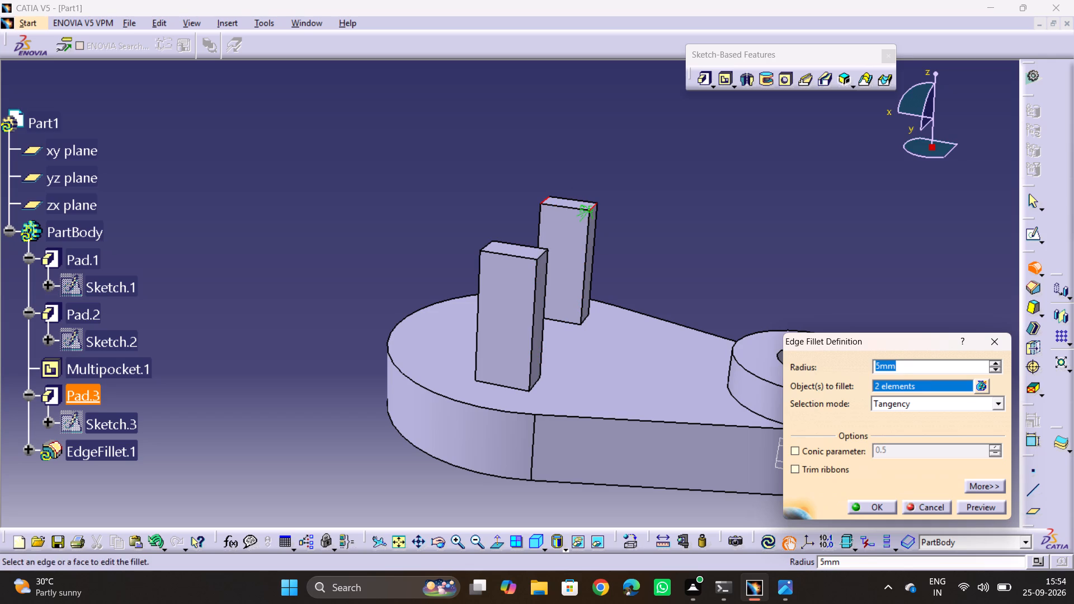
{"action": "left_click", "coordinate": [539, 256]}
{"action": "left_click", "coordinate": [487, 245]}
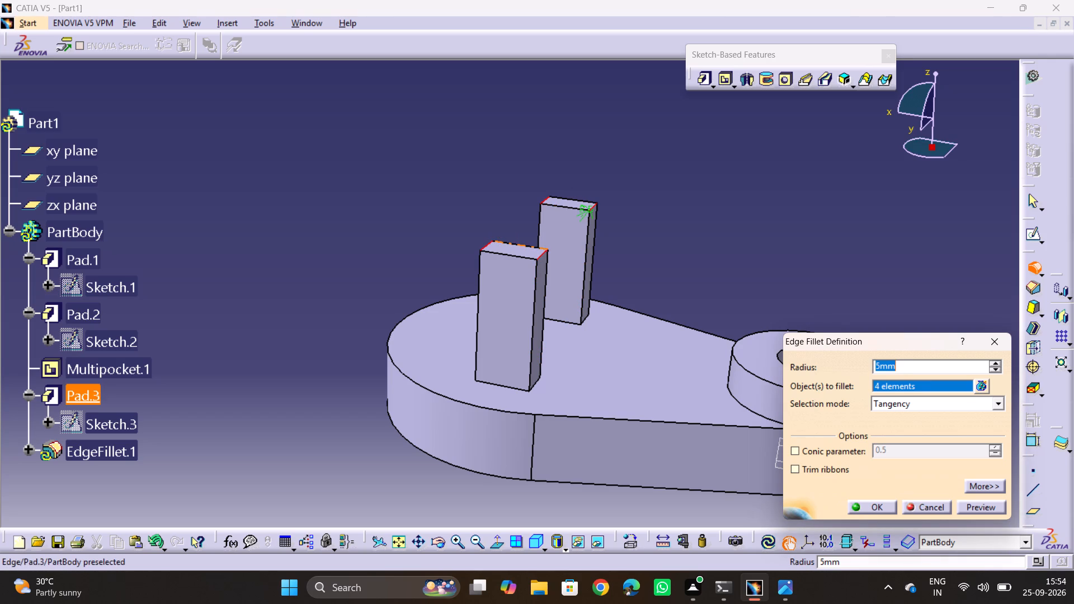
{"action": "type", "text": "10"}
{"action": "left_click", "coordinate": [974, 503]}
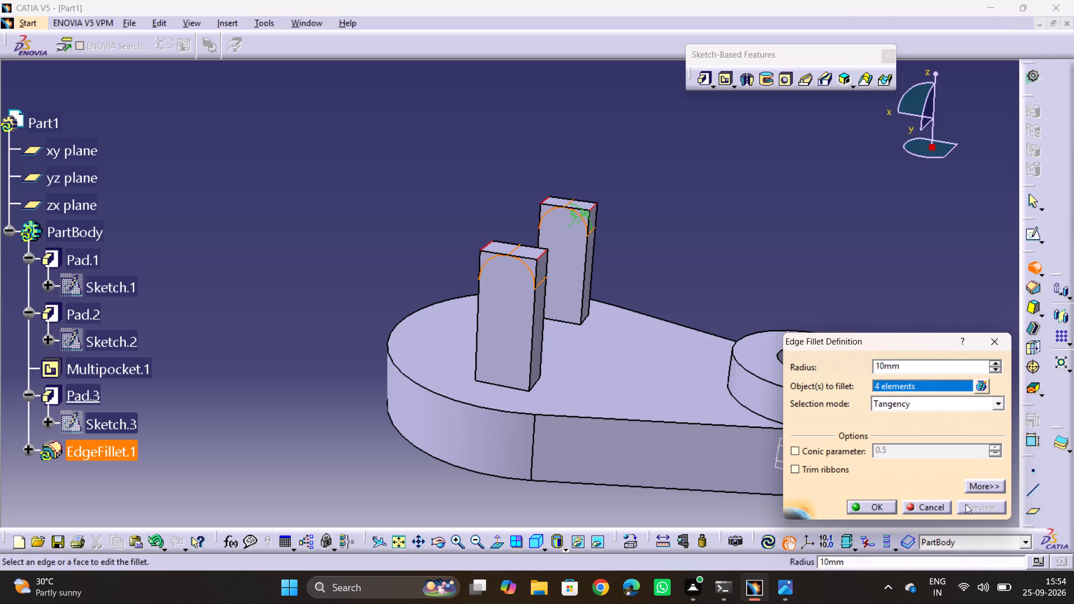
{"action": "left_click", "coordinate": [884, 503]}
{"action": "left_click", "coordinate": [696, 262]}
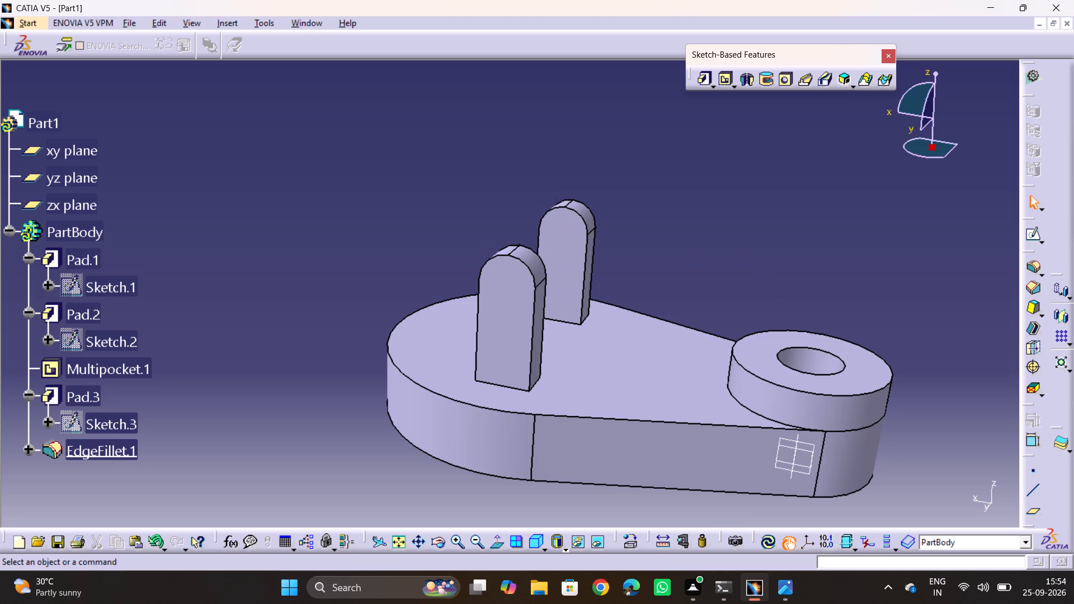
Start a sketch on the front lug's outer face and draw a circle about 8.7 mm in diameter near its rounded top.
{"action": "left_click", "coordinate": [491, 293]}
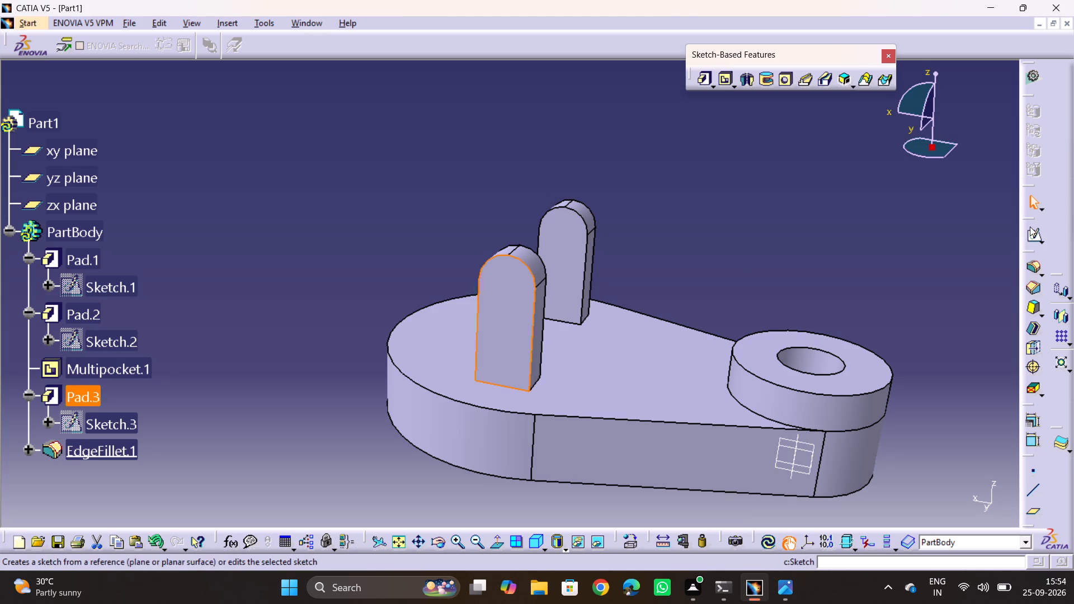
{"action": "left_click", "coordinate": [1030, 226]}
{"action": "key", "text": "Tab"}
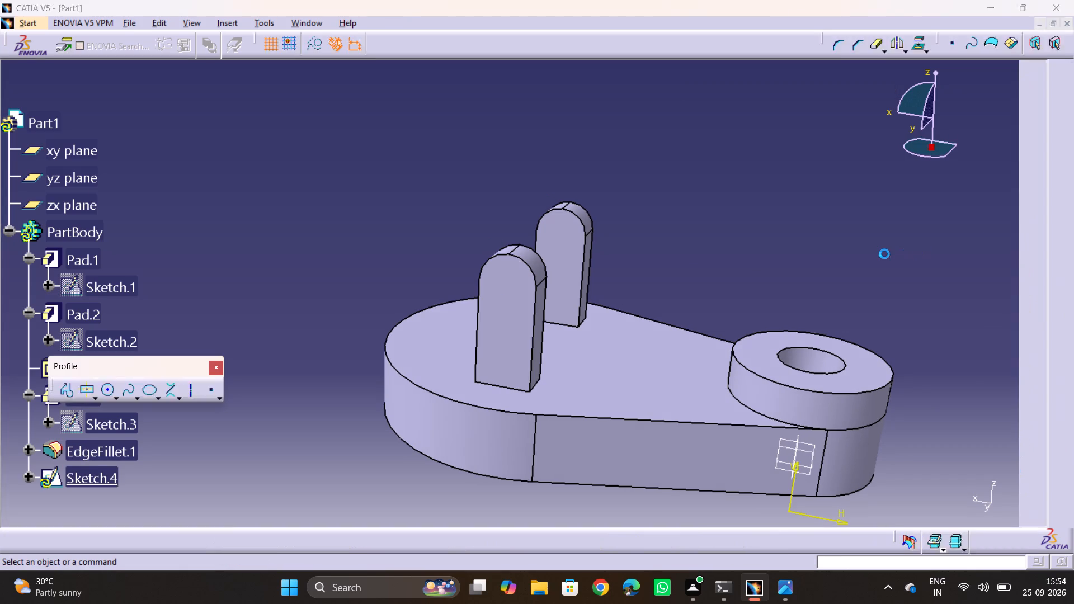
{"action": "key", "text": "alt+Tab"}
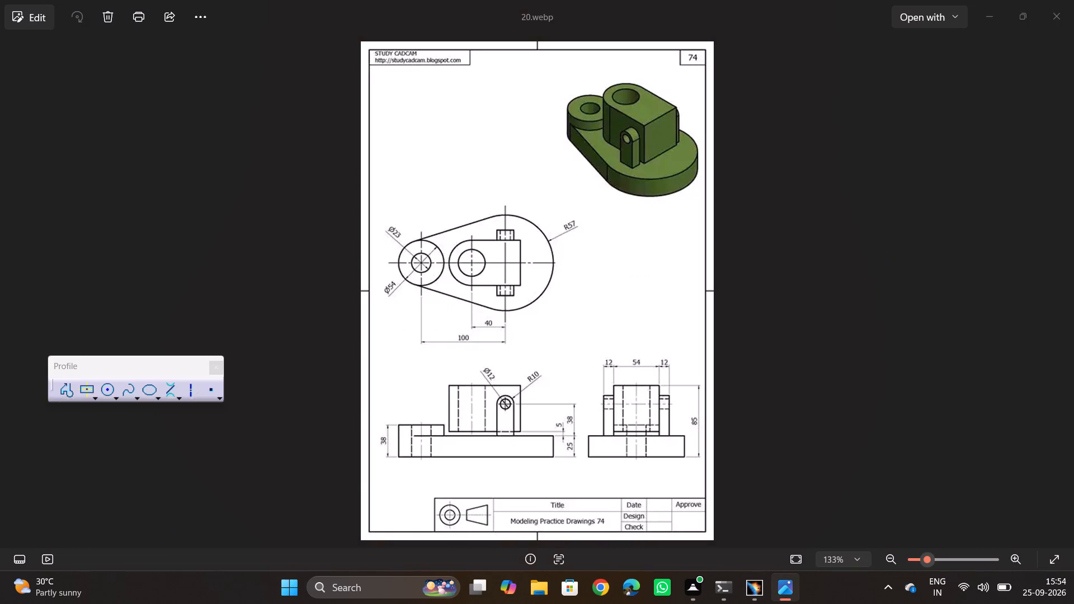
{"action": "middle_click_drag", "start_coordinate": [525, 282], "coordinate": [526, 251], "text": "ctrl"}
{"action": "left_click", "coordinate": [107, 388]}
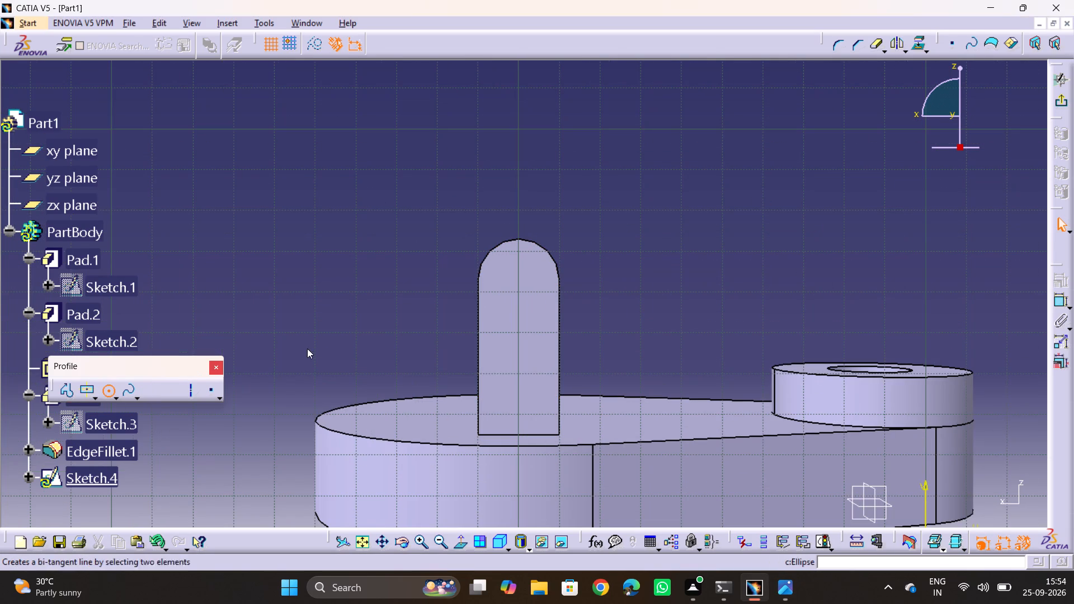
{"action": "left_click", "coordinate": [517, 280]}
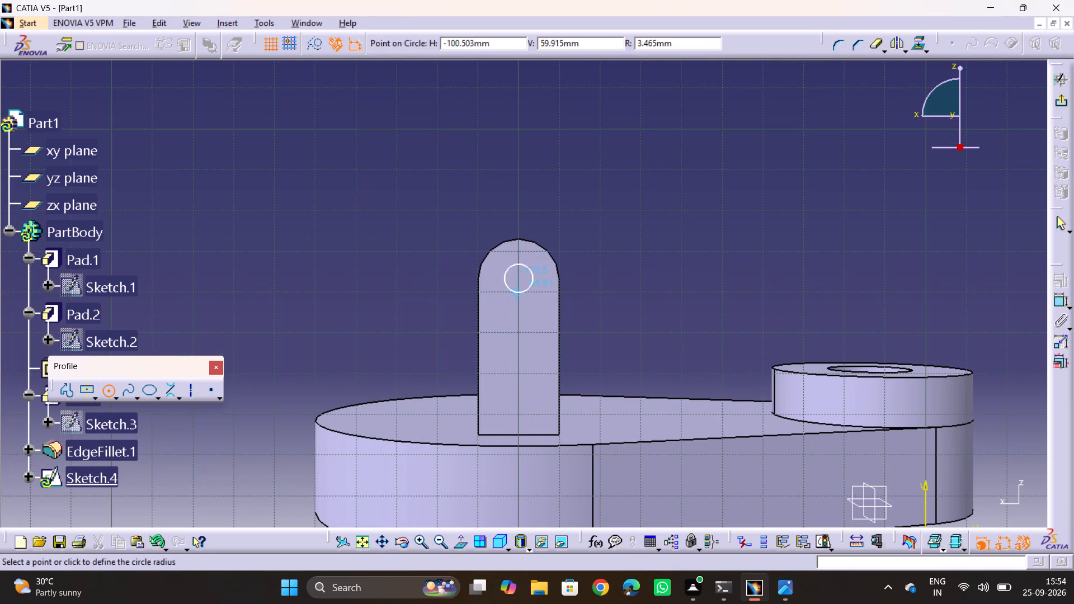
{"action": "left_click", "coordinate": [516, 295]}
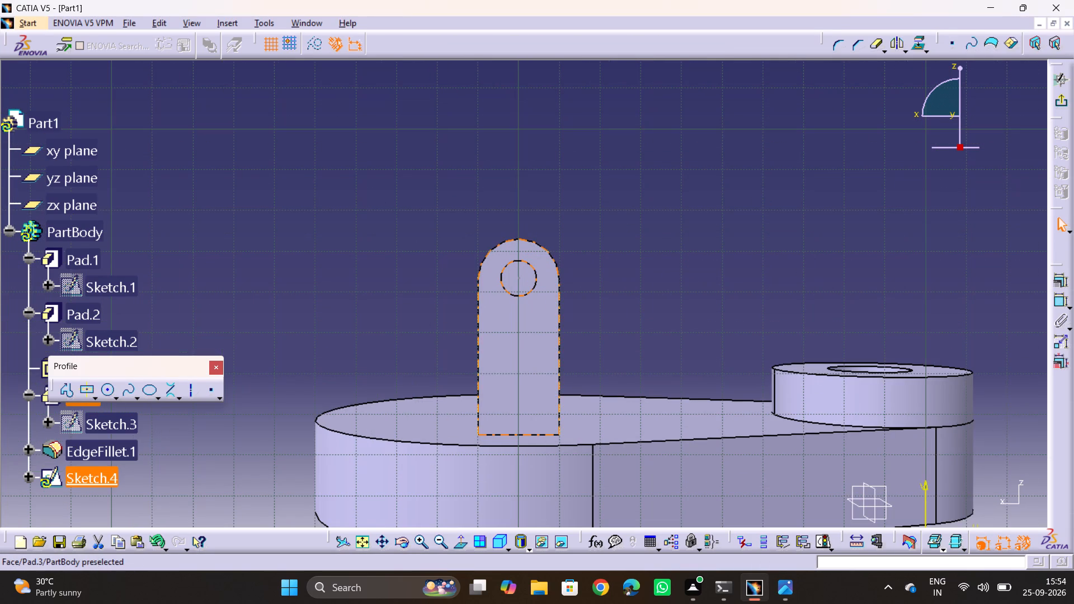
Constrain the circle to be concentric with the lug's rounded top edge.
{"action": "left_click", "coordinate": [514, 237], "text": "ctrl"}
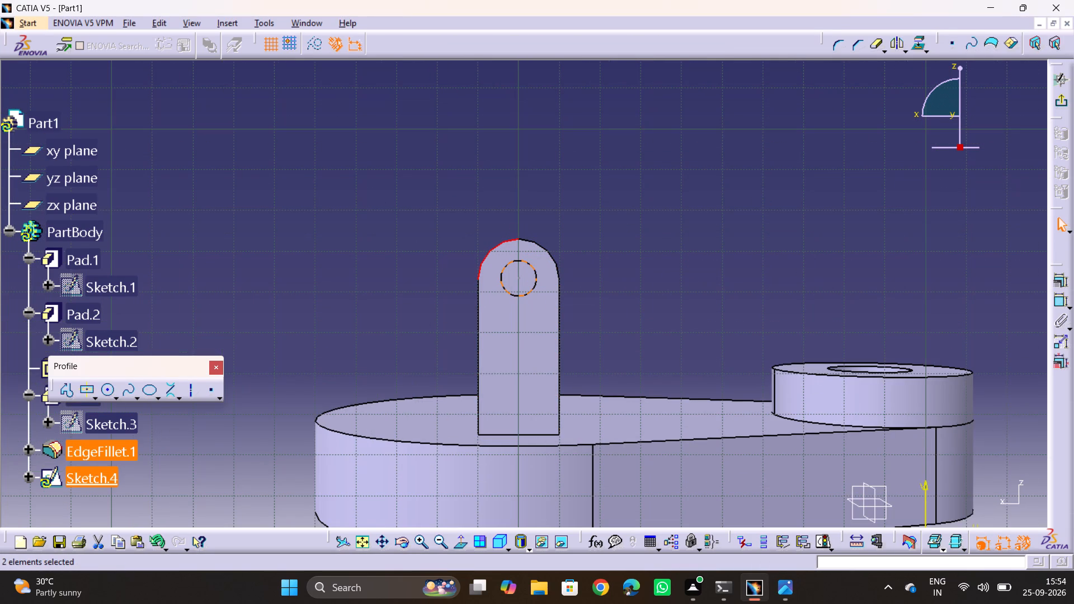
{"action": "left_click", "coordinate": [1058, 282]}
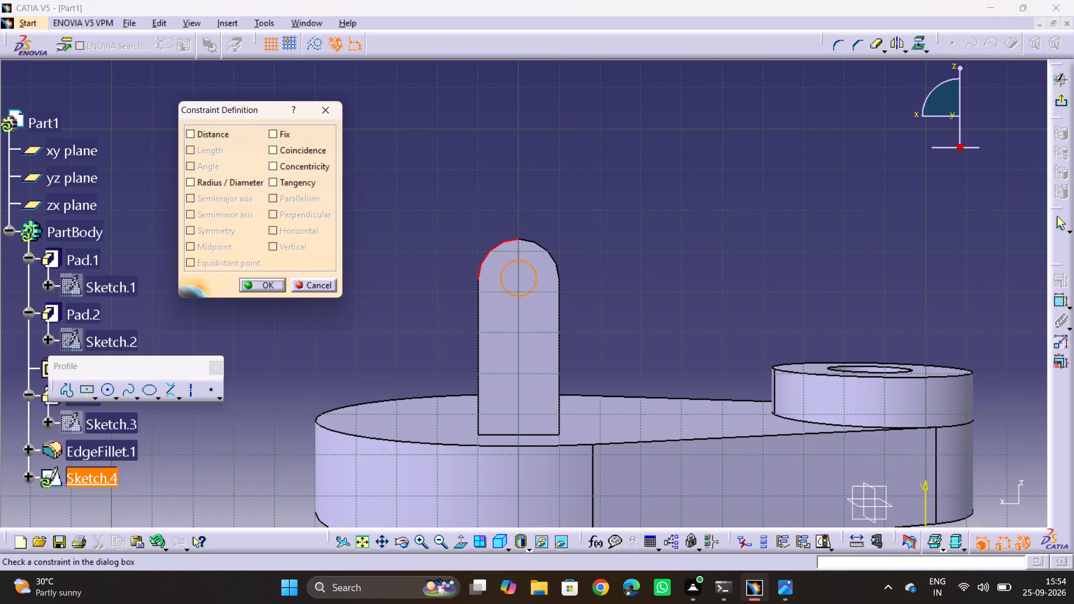
{"action": "left_click", "coordinate": [282, 170]}
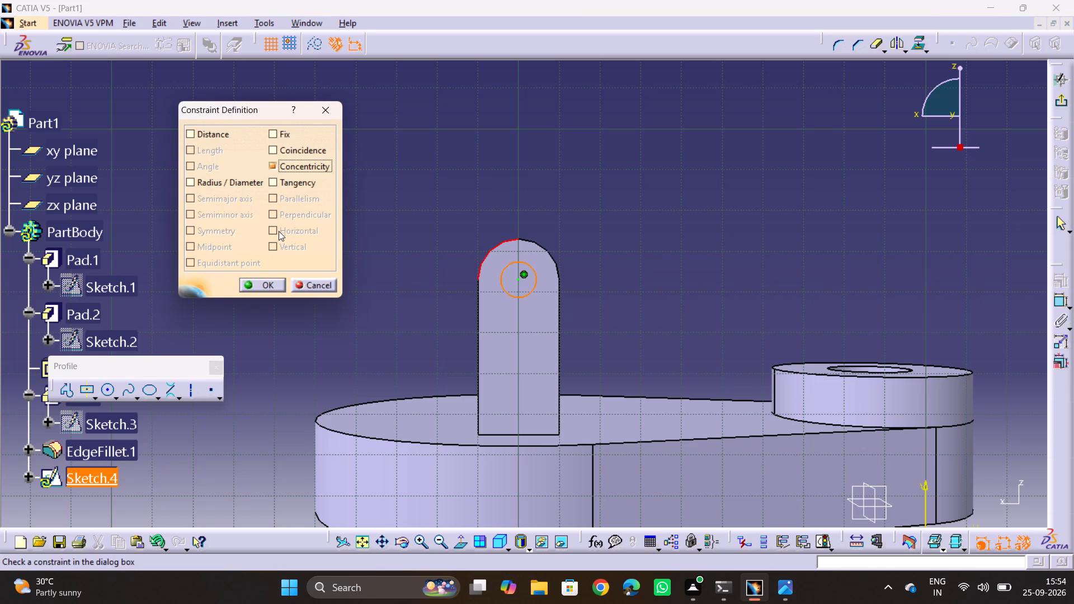
{"action": "left_click", "coordinate": [270, 285]}
Dimension the circle's diameter and set it to 12 mm according to the reference drawing.
{"action": "left_click", "coordinate": [1056, 299]}
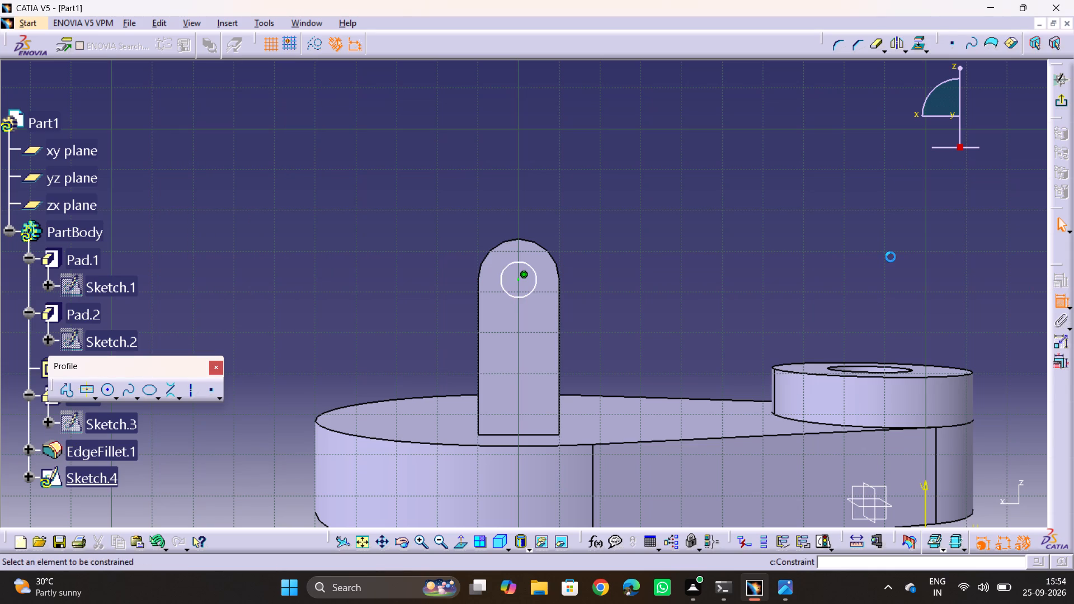
{"action": "left_click", "coordinate": [538, 279]}
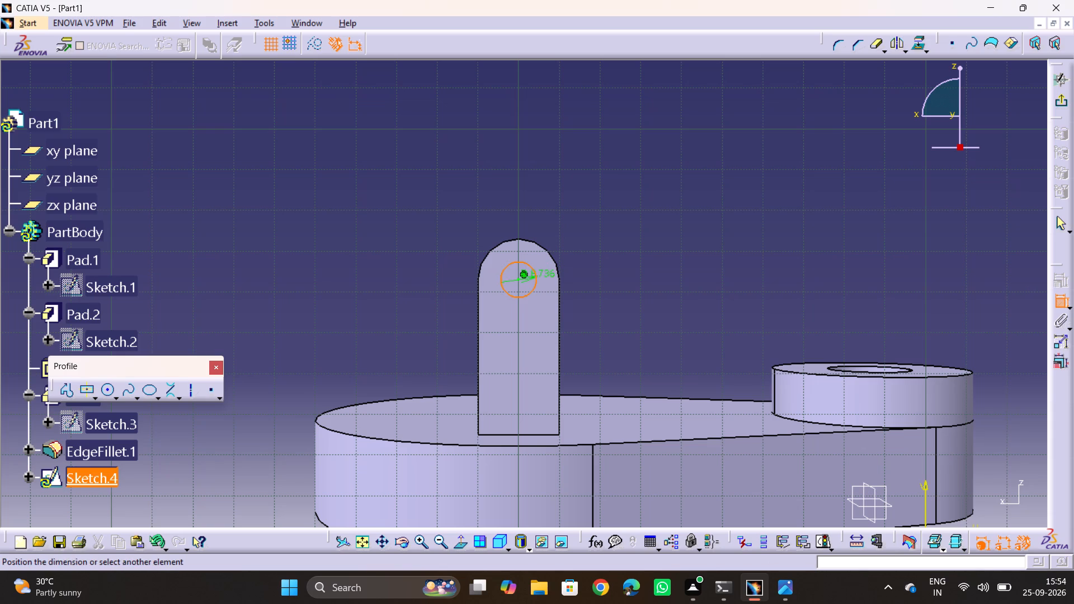
{"action": "left_click", "coordinate": [616, 275]}
{"action": "key", "text": "alt+Tab"}
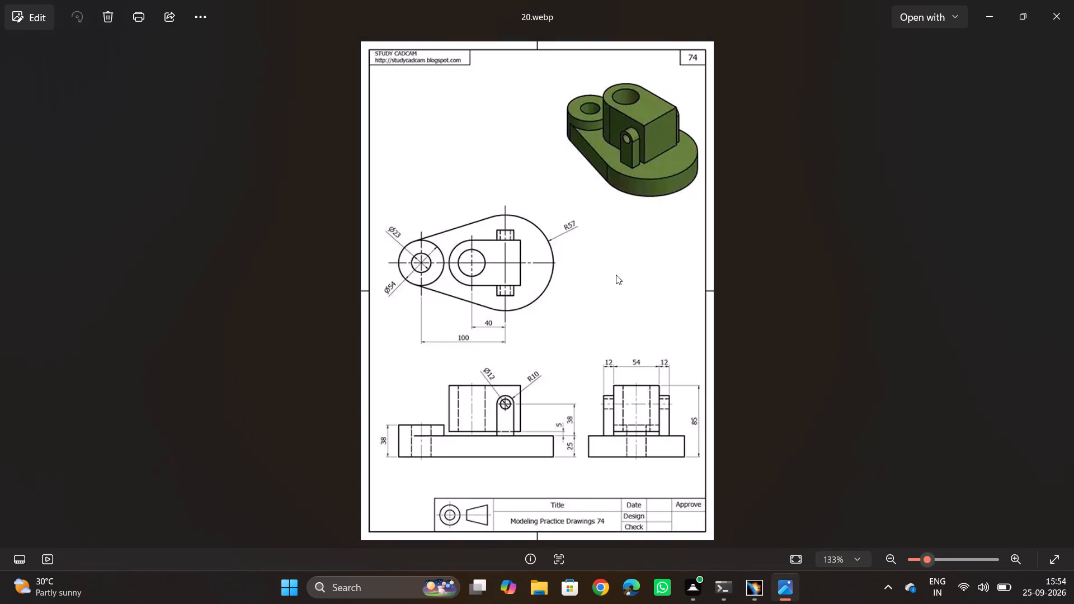
{"action": "key", "text": "alt+Tab"}
{"action": "double_click", "coordinate": [601, 272]}
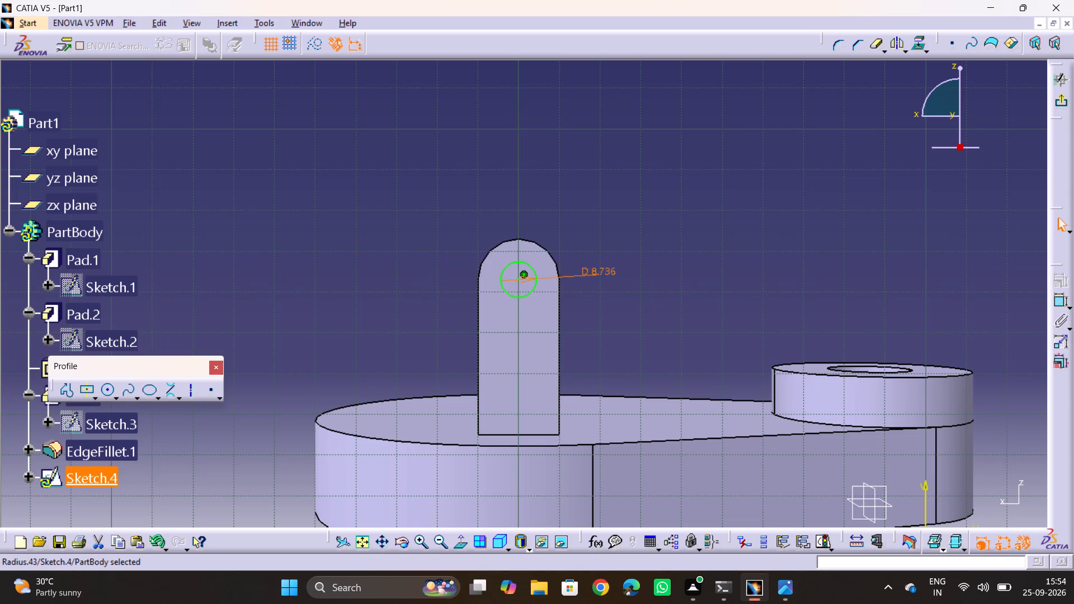
{"action": "type", "text": "12"}
{"action": "double_click", "coordinate": [596, 266]}
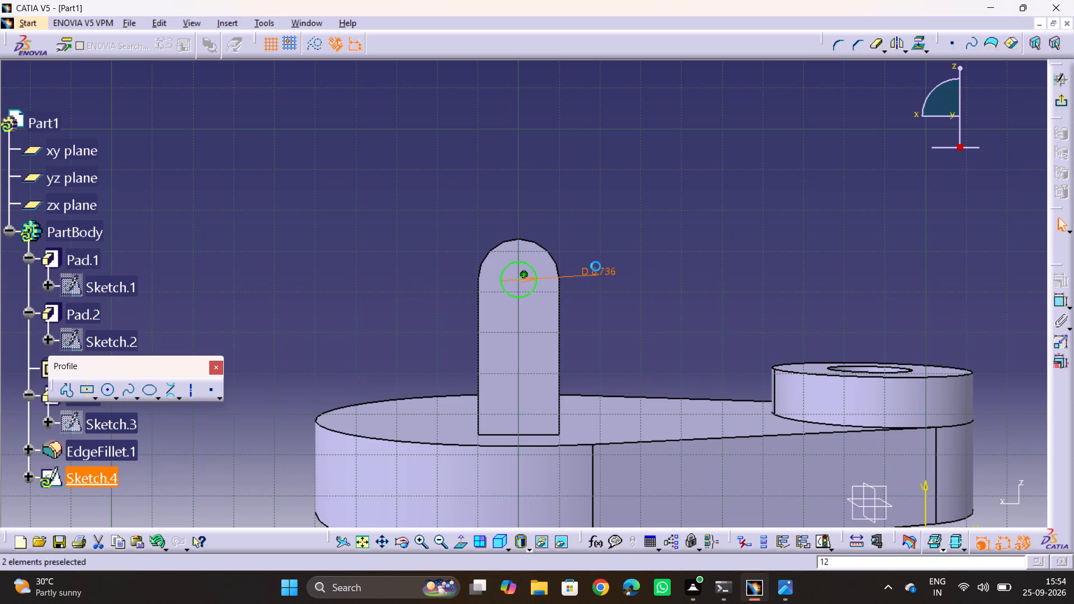
{"action": "type", "text": "12"}
{"action": "key", "text": "Return"}
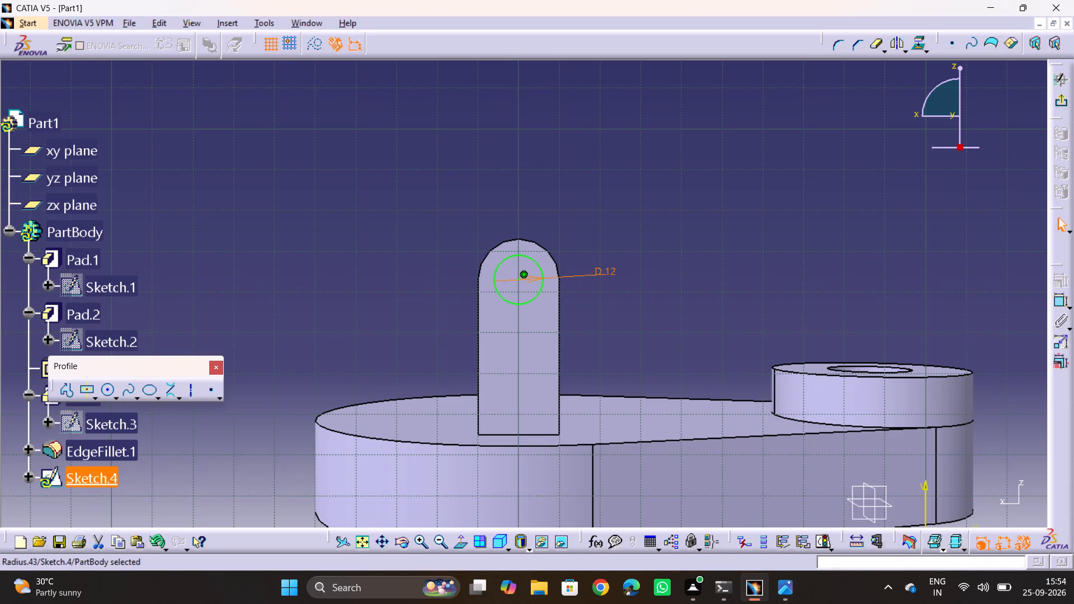
{"action": "left_click", "coordinate": [700, 185]}
Recheck the reference drawing, inspect the circle on the lug in 3D, and exit the sketch.
{"action": "scroll", "coordinate": [637, 219], "scroll_direction": "up", "scroll_amount": 1, "text": "alt"}
{"action": "key", "text": "alt+Tab"}
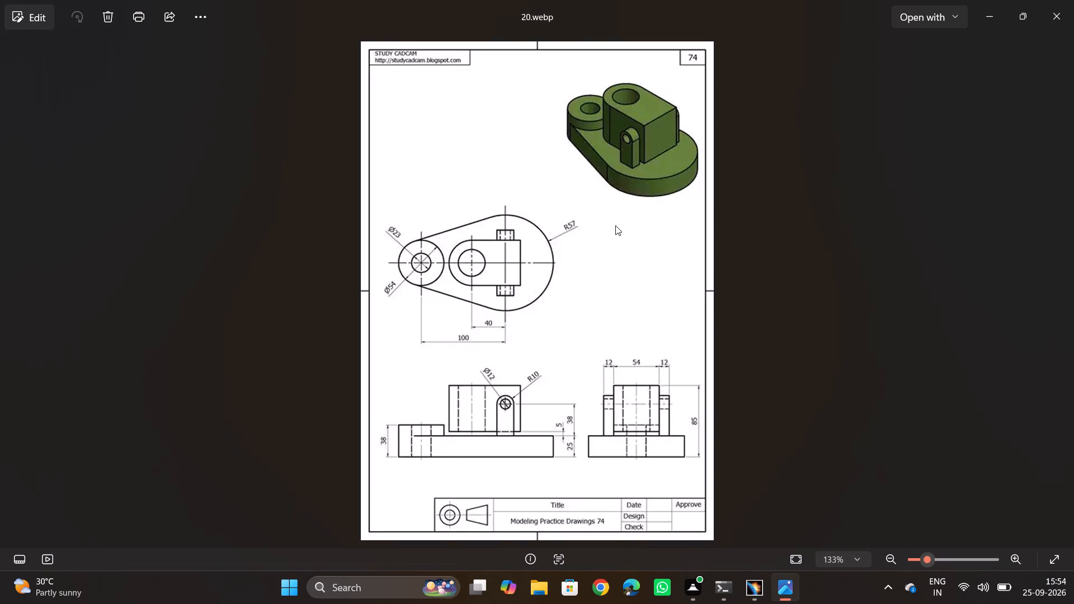
{"action": "key", "text": "alt+Tab"}
{"action": "middle_click_drag", "start_coordinate": [617, 239], "coordinate": [543, 342]}
{"action": "left_click_drag", "start_coordinate": [617, 252], "coordinate": [530, 344]}
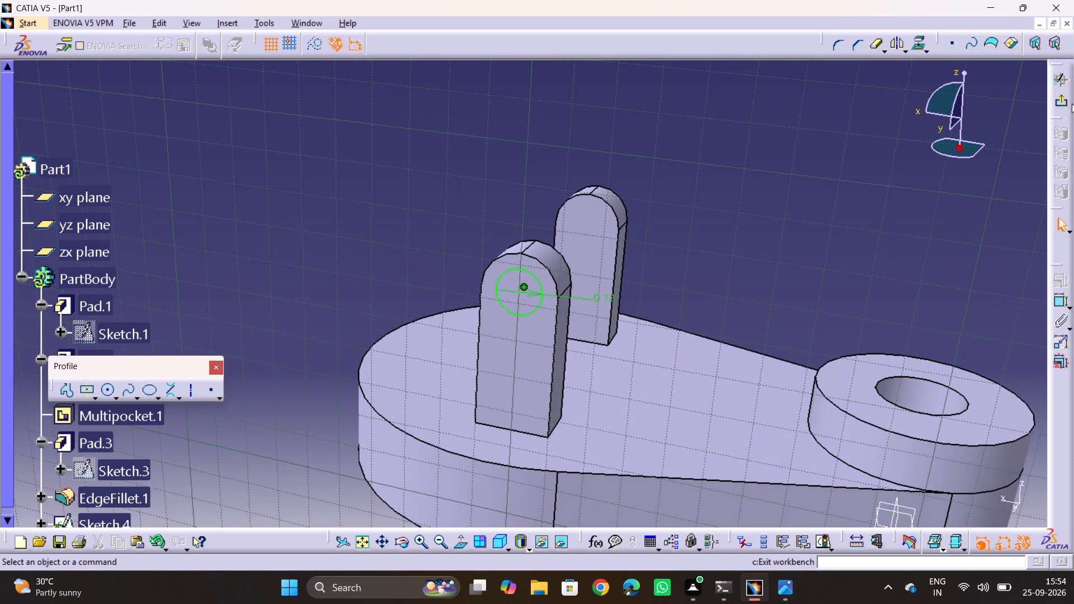
{"action": "left_click", "coordinate": [1055, 105]}
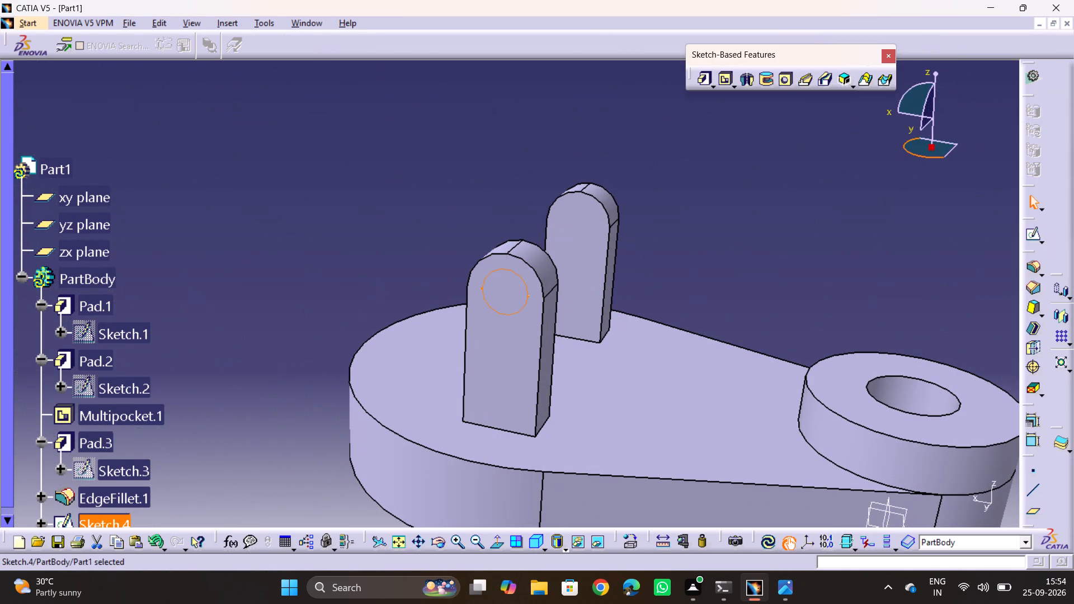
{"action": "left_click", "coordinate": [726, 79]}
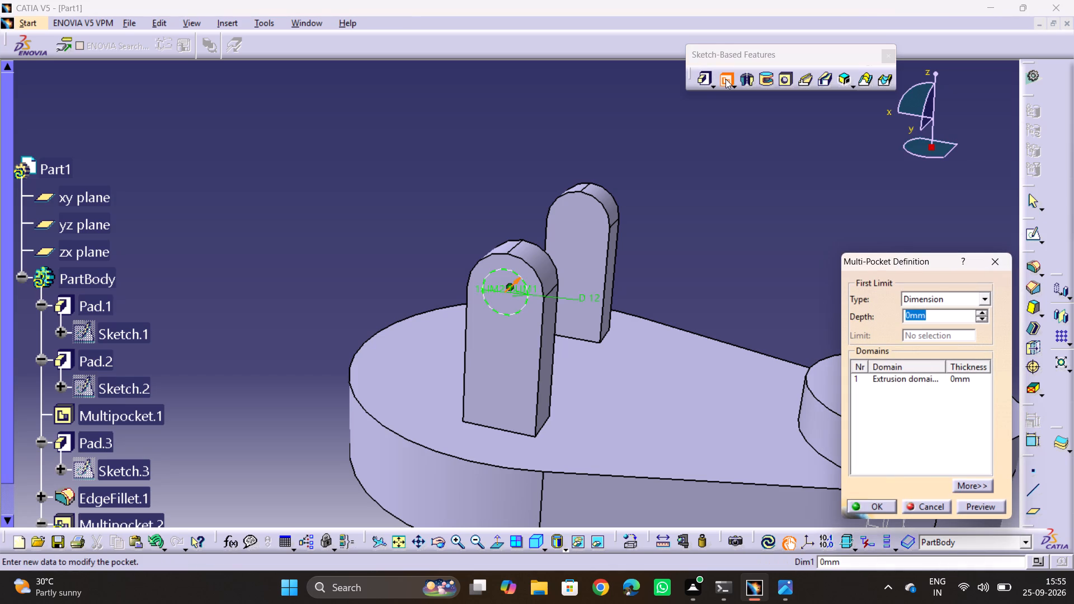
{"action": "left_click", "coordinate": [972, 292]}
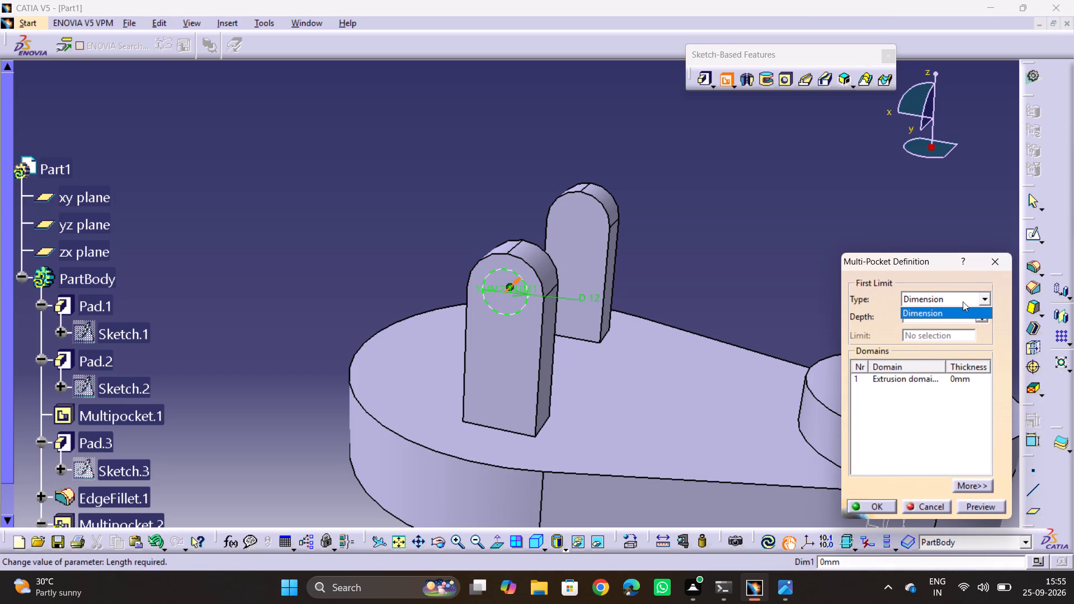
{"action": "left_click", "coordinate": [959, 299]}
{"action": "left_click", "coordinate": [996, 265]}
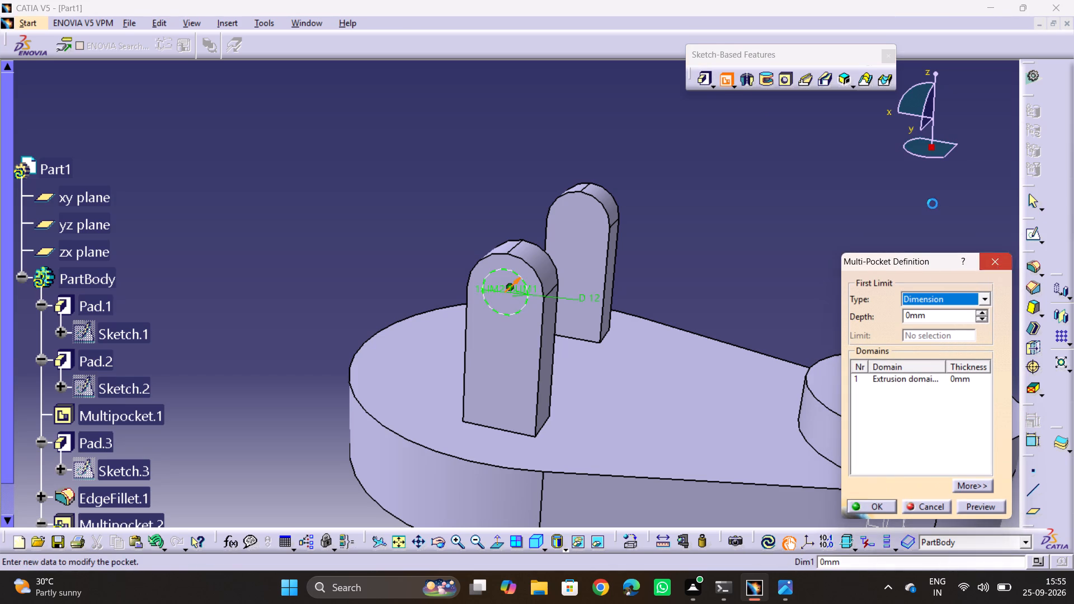
Cut the 12 mm circle through both lugs with a Pocket limited Up to last.
{"action": "left_click", "coordinate": [732, 87]}
{"action": "left_click", "coordinate": [751, 106]}
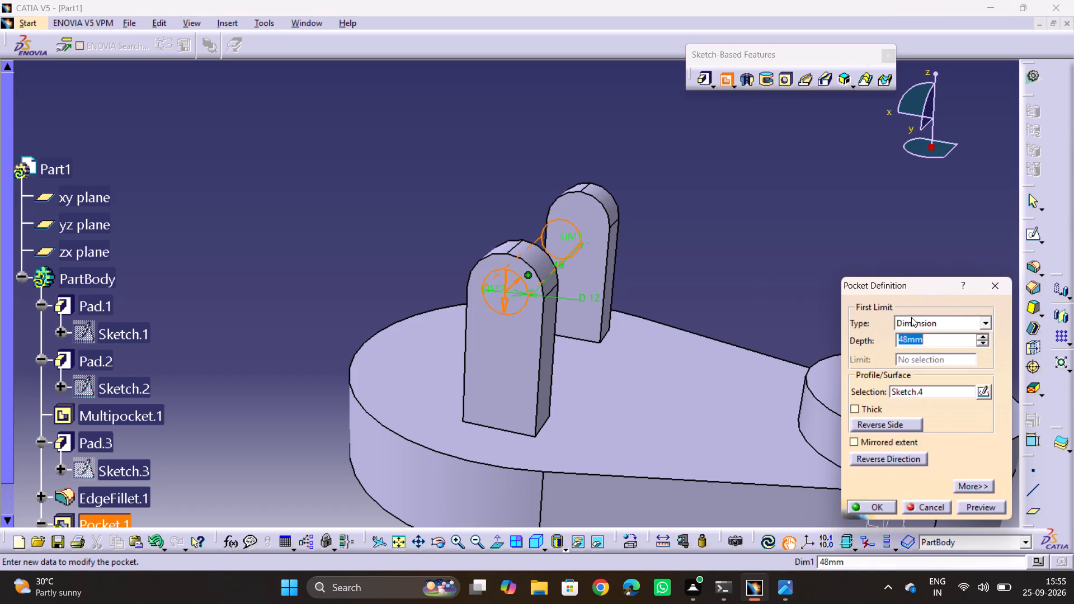
{"action": "left_click", "coordinate": [962, 323]}
{"action": "left_click", "coordinate": [948, 359]}
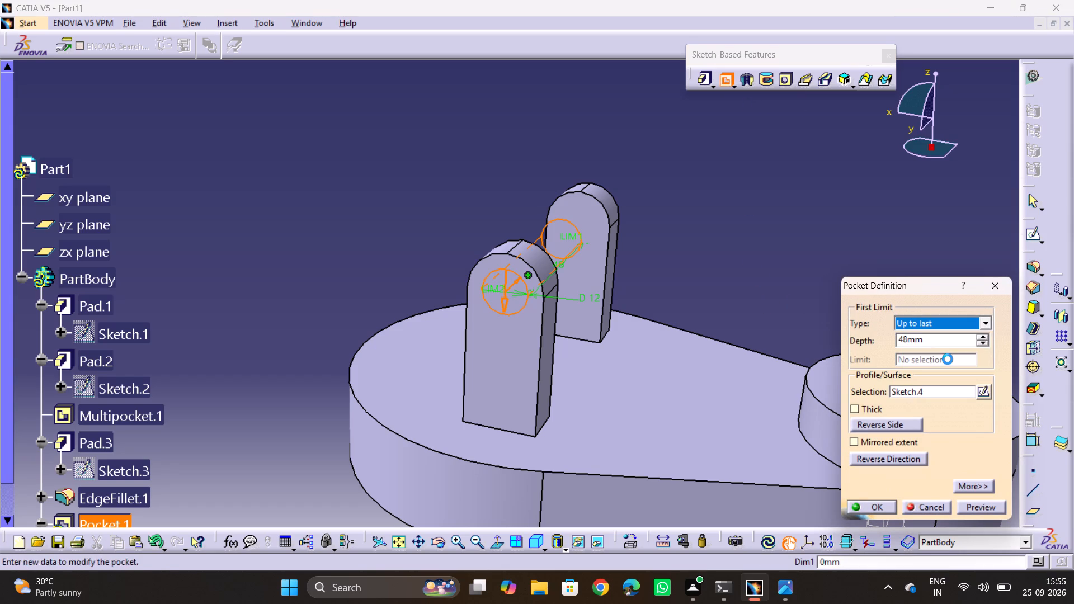
{"action": "left_click", "coordinate": [979, 504]}
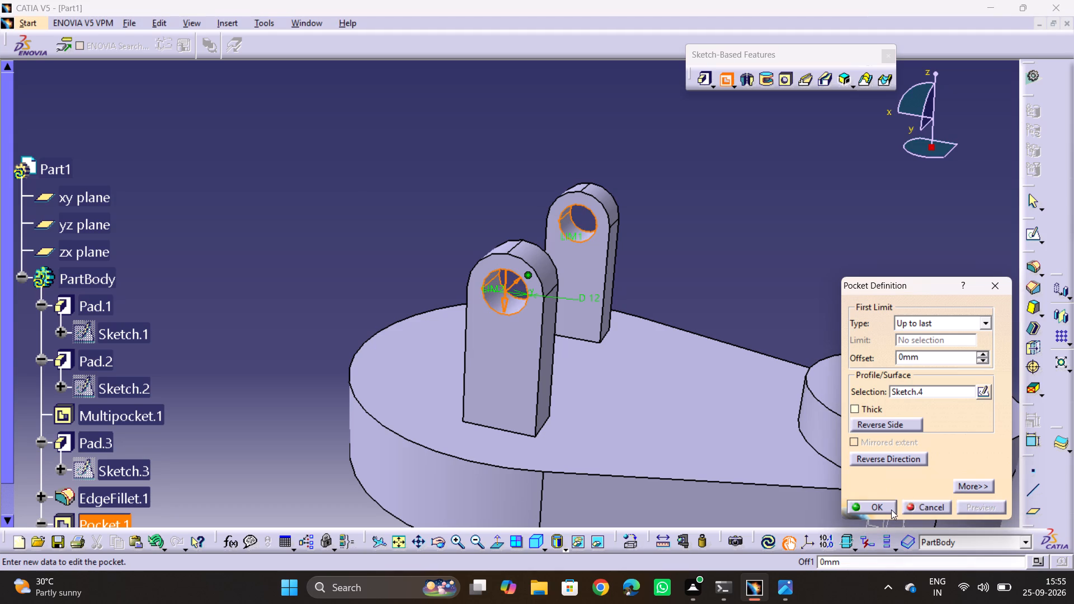
{"action": "left_click", "coordinate": [889, 509]}
{"action": "left_click", "coordinate": [781, 281]}
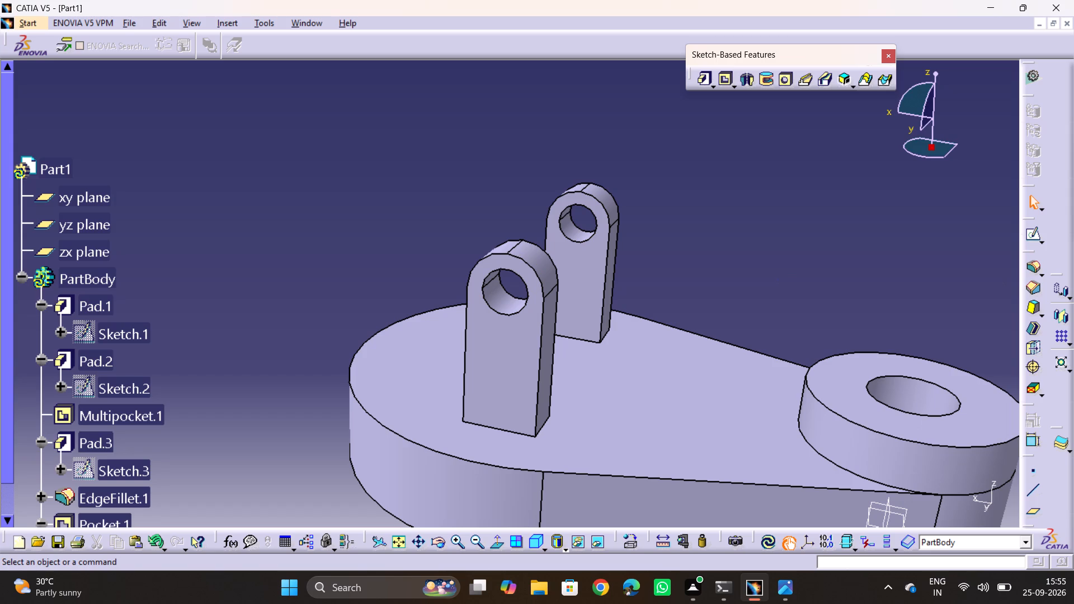
Study the reference drawing's isometric, plan and elevation views for the shape and dimensions of the central block.
{"action": "key", "text": "alt+Tab"}
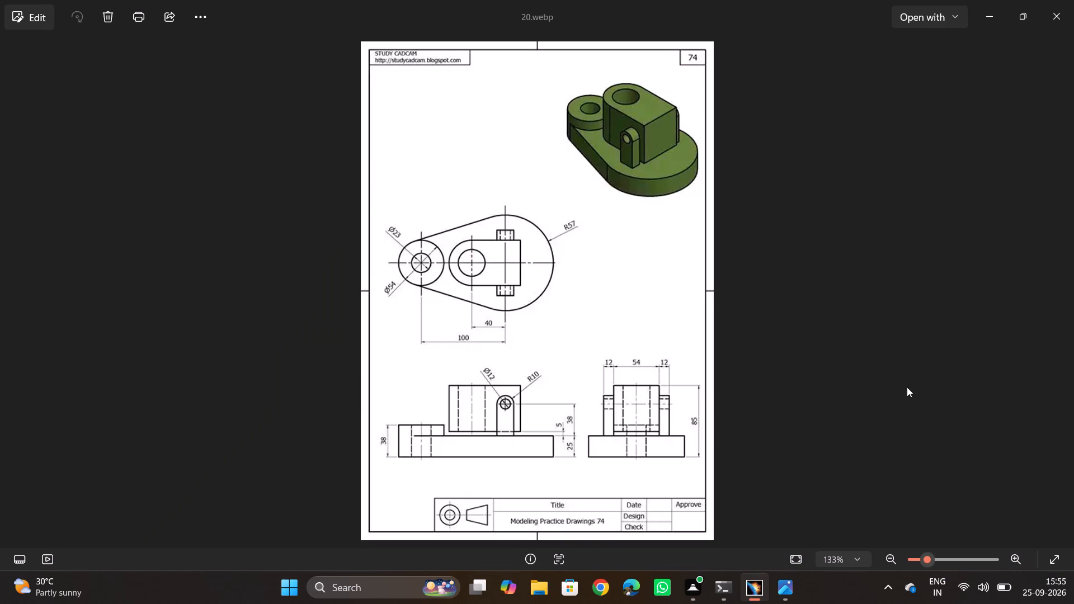
{"action": "middle_click_drag", "start_coordinate": [529, 412], "coordinate": [536, 314]}
{"action": "scroll", "coordinate": [536, 314], "scroll_direction": "up", "scroll_amount": 1}
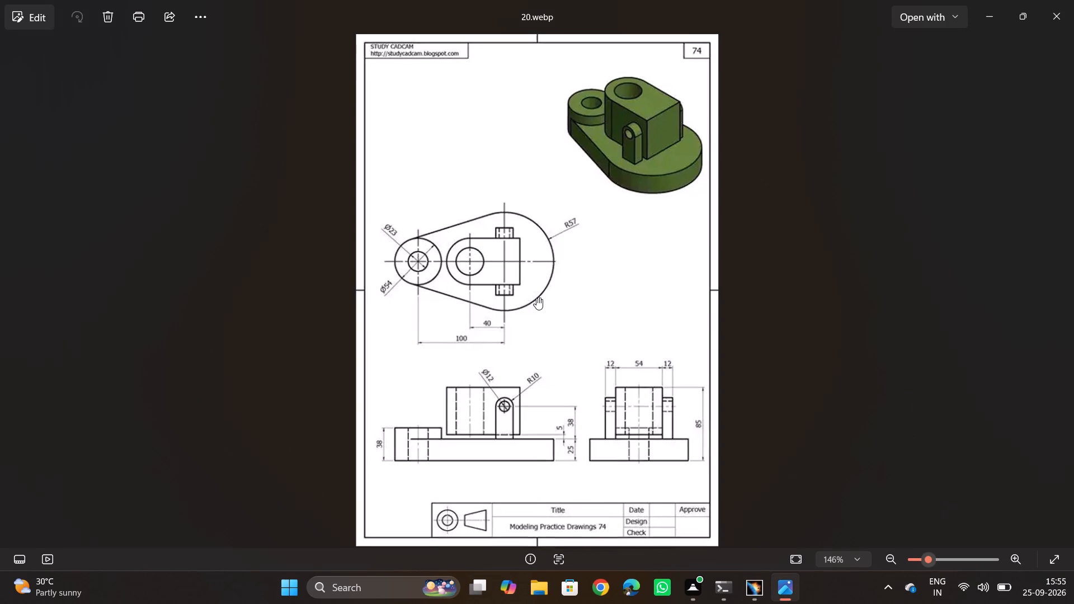
{"action": "scroll", "coordinate": [635, 464], "scroll_direction": "up", "scroll_amount": 1}
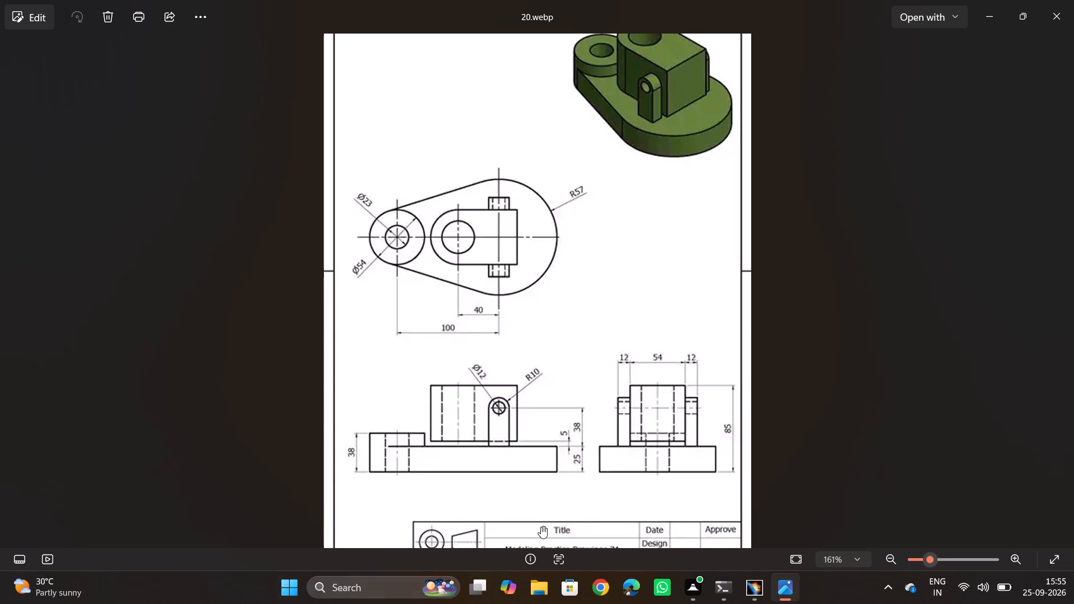
{"action": "middle_click_drag", "start_coordinate": [670, 216], "coordinate": [647, 329]}
{"action": "scroll", "coordinate": [657, 173], "scroll_direction": "up", "scroll_amount": 1}
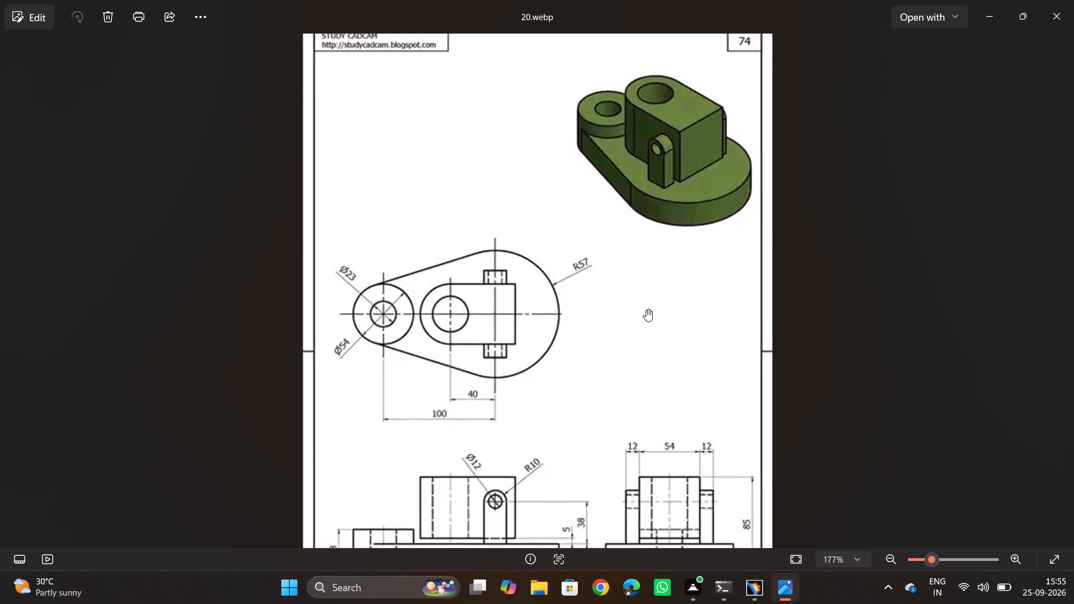
{"action": "middle_click_drag", "start_coordinate": [621, 377], "coordinate": [621, 244]}
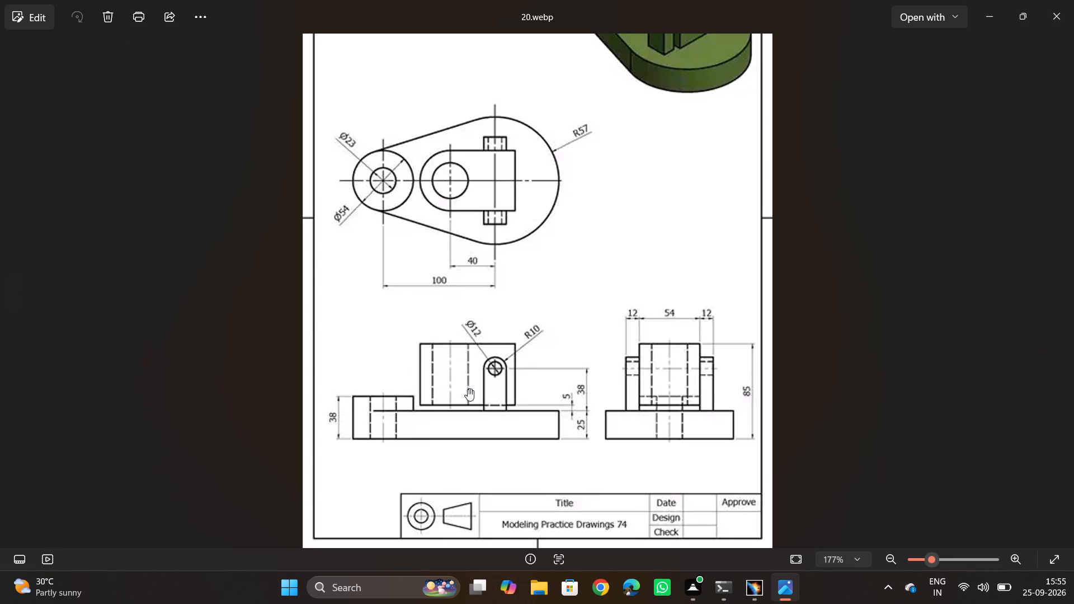
{"action": "key", "text": "alt+Tab"}
Start a sketch on the yz plane and draw a centered rectangle about 82 by 31 mm across the middle of the lugs.
{"action": "middle_click_drag", "start_coordinate": [867, 426], "coordinate": [835, 249]}
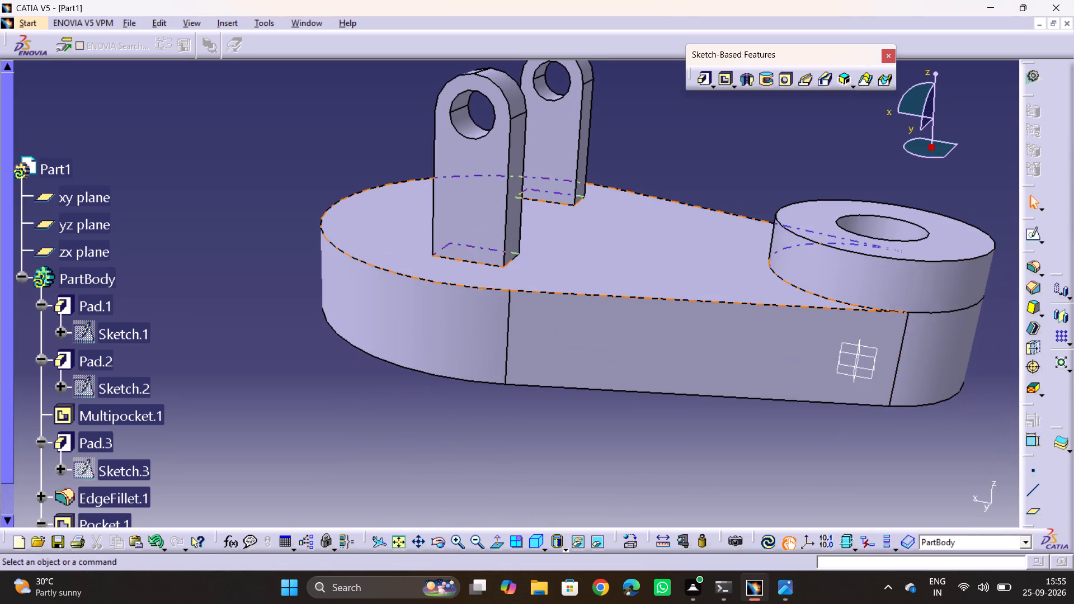
{"action": "left_click", "coordinate": [846, 342]}
{"action": "left_click", "coordinate": [1028, 239]}
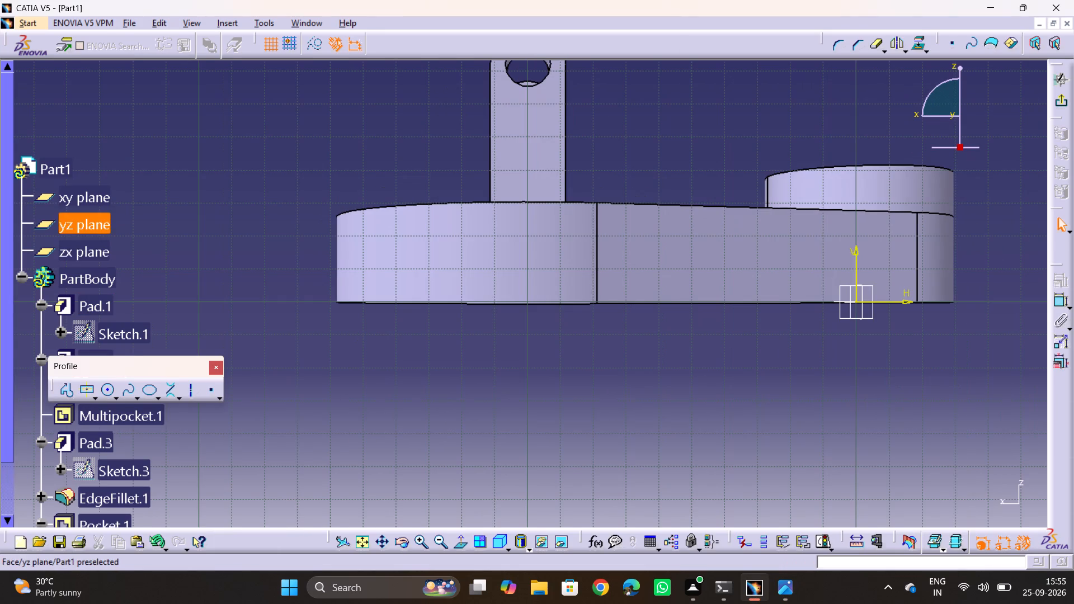
{"action": "middle_click_drag", "start_coordinate": [746, 291], "coordinate": [751, 441]}
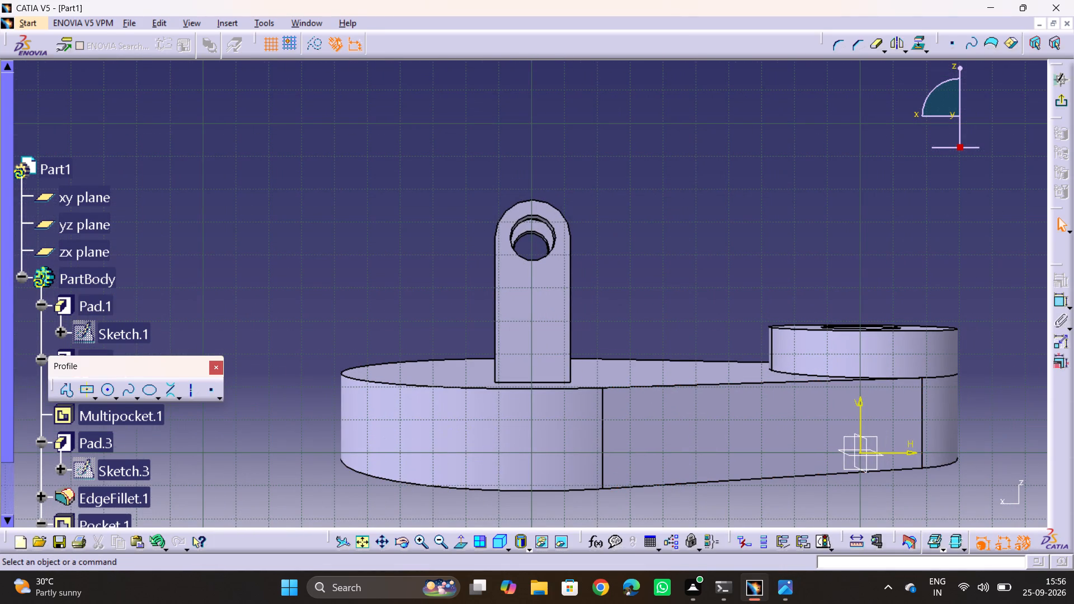
{"action": "left_click", "coordinate": [87, 390]}
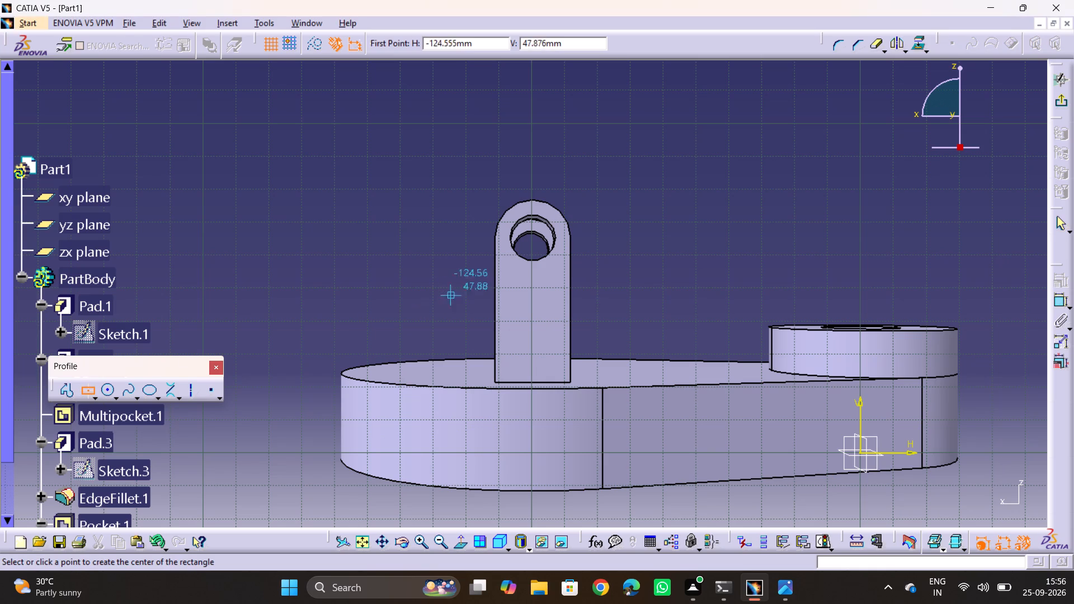
{"action": "left_click", "coordinate": [529, 301]}
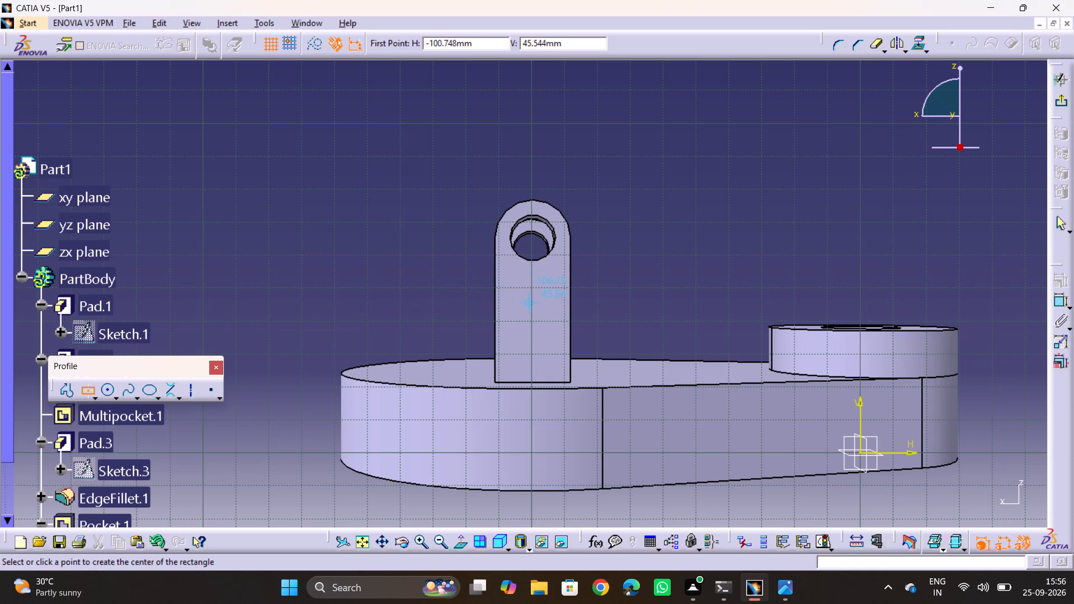
{"action": "left_click", "coordinate": [394, 251]}
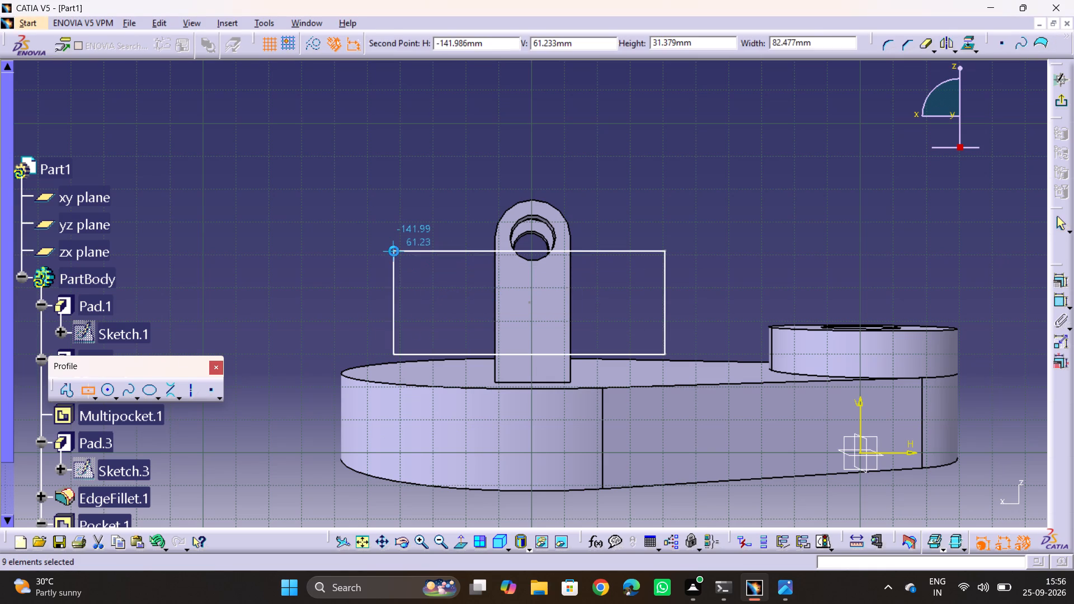
{"action": "left_click", "coordinate": [284, 229]}
Compare the rectangle with the reference drawing and inspect its position between the lugs in 3D.
{"action": "key", "text": "alt+Tab"}
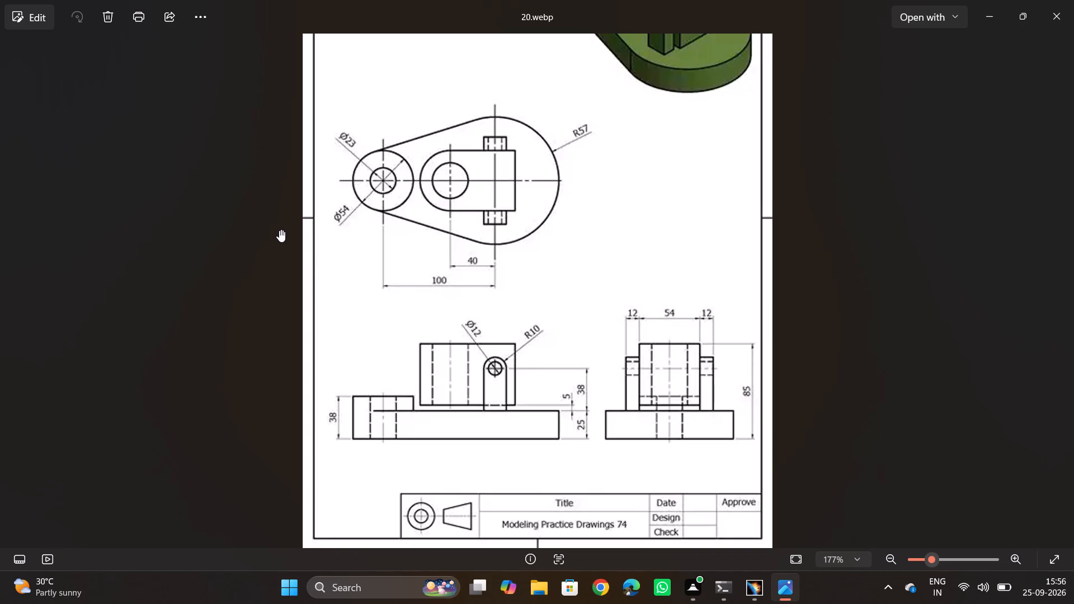
{"action": "key", "text": "alt+Tab"}
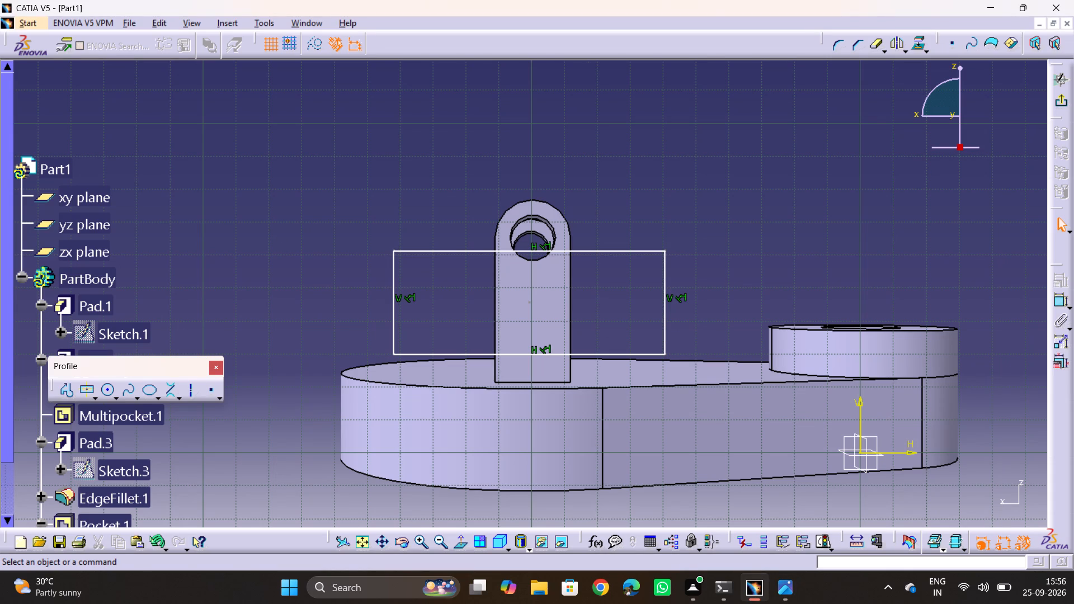
{"action": "key", "text": "alt+Tab"}
{"action": "key", "text": "alt+Tab"}
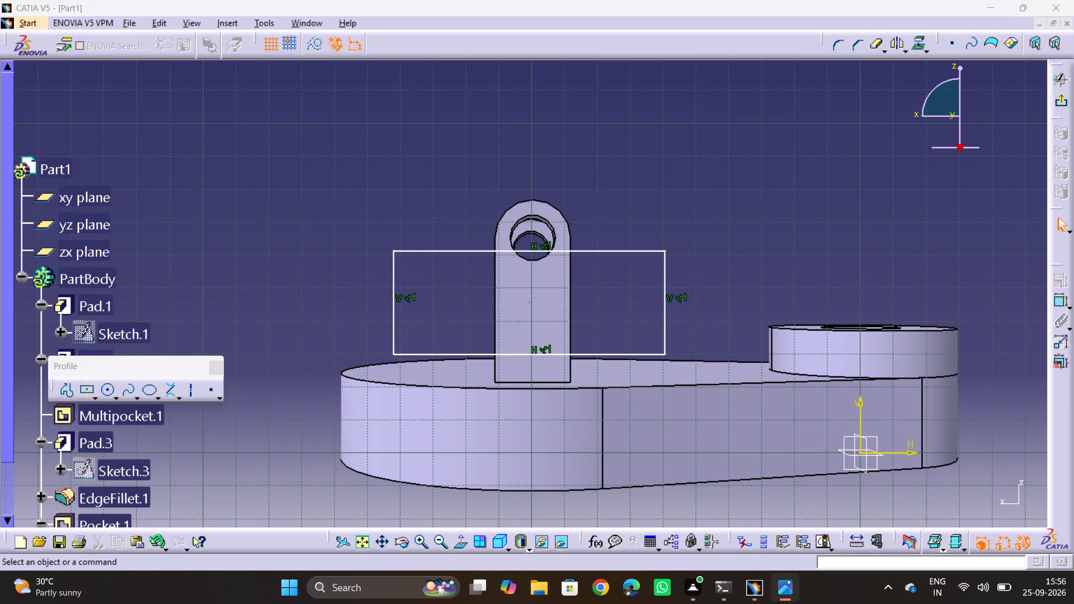
{"action": "middle_click_drag", "start_coordinate": [483, 406], "coordinate": [527, 385]}
{"action": "left_click_drag", "start_coordinate": [483, 406], "coordinate": [527, 385]}
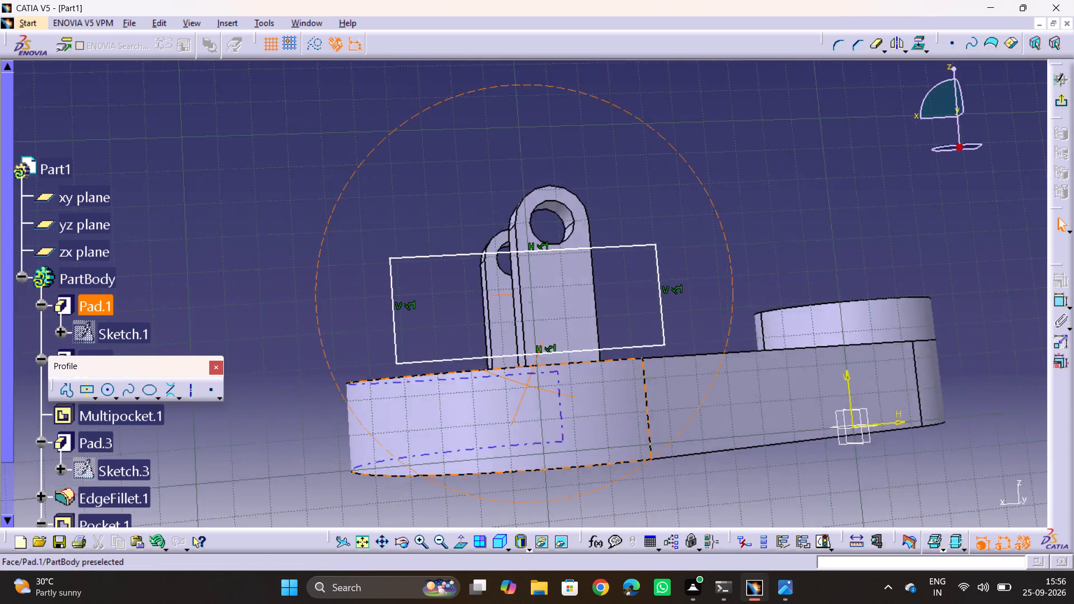
{"action": "middle_click_drag", "start_coordinate": [527, 385], "coordinate": [554, 423]}
{"action": "left_click_drag", "start_coordinate": [527, 385], "coordinate": [554, 423]}
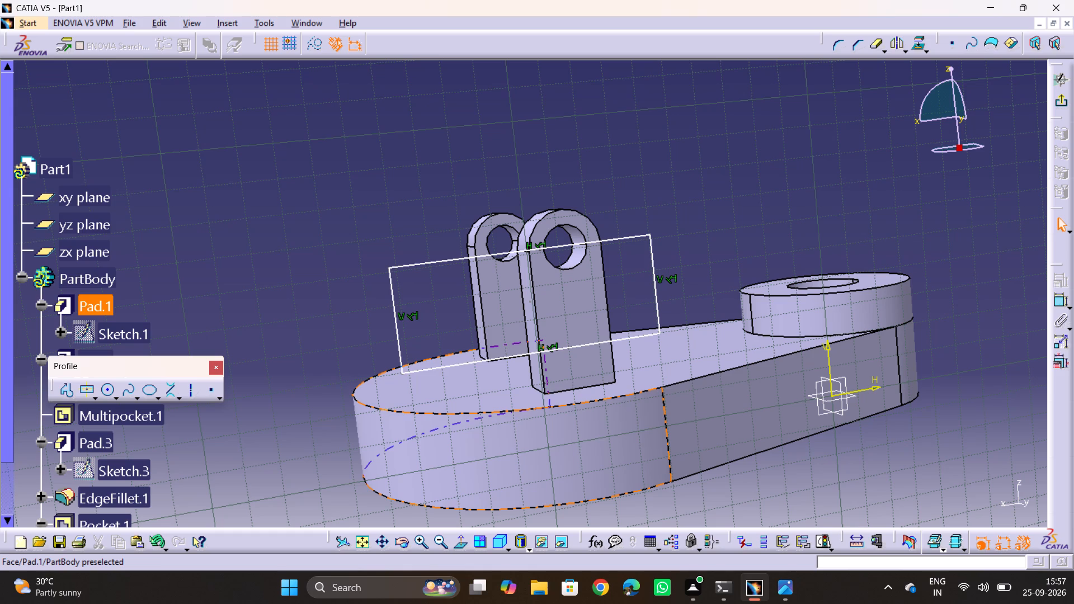
{"action": "key", "text": "alt+Tab"}
{"action": "key", "text": "alt+Tab"}
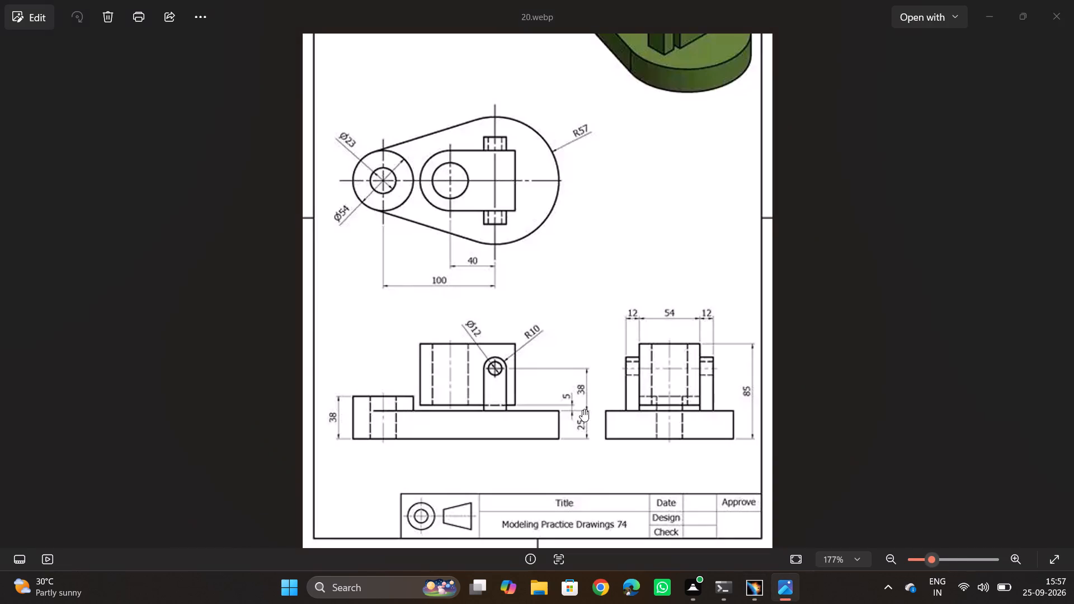
{"action": "middle_click_drag", "start_coordinate": [612, 446], "coordinate": [498, 485]}
{"action": "left_click_drag", "start_coordinate": [612, 446], "coordinate": [498, 485]}
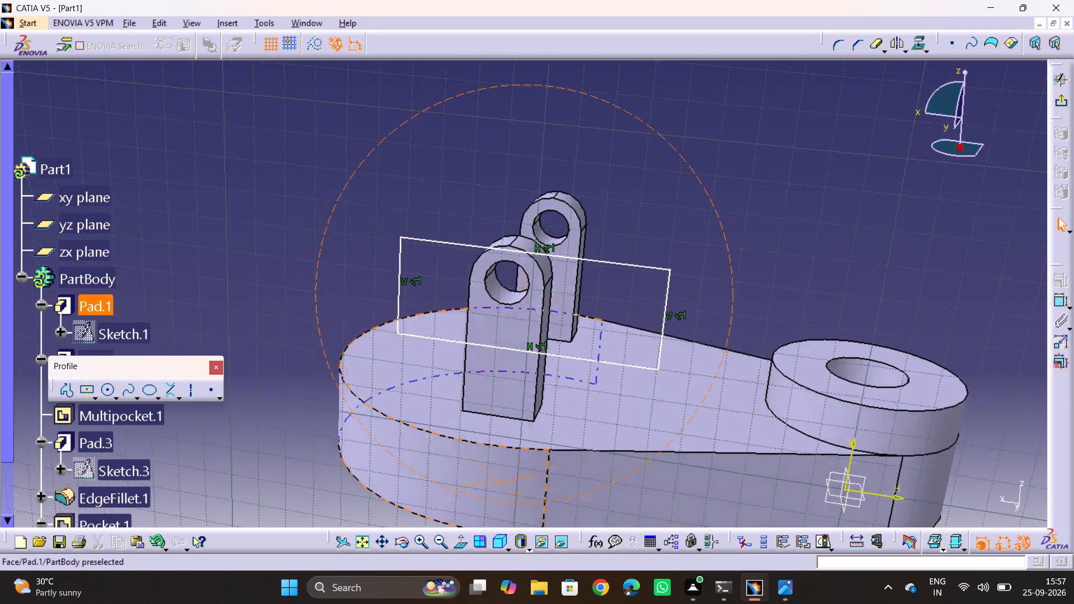
{"action": "left_click_drag", "start_coordinate": [498, 485], "coordinate": [522, 446]}
{"action": "middle_click_drag", "start_coordinate": [498, 485], "coordinate": [515, 442]}
{"action": "left_click", "coordinate": [177, 195]}
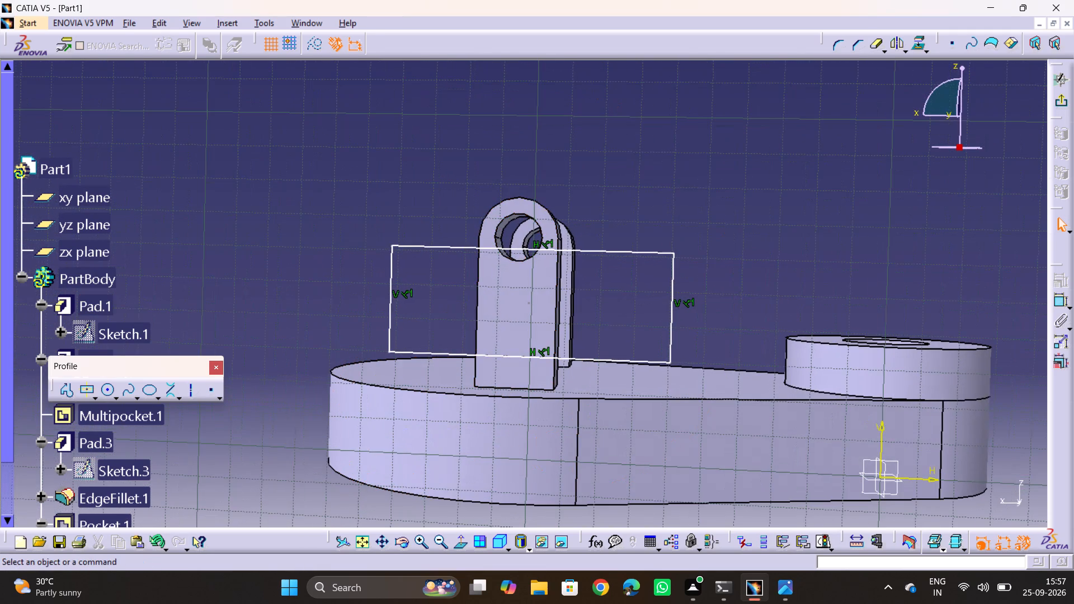
Dimension the gap between the base's top edge and the rectangle's lower line and set it to 5 mm.
{"action": "left_click", "coordinate": [1061, 299]}
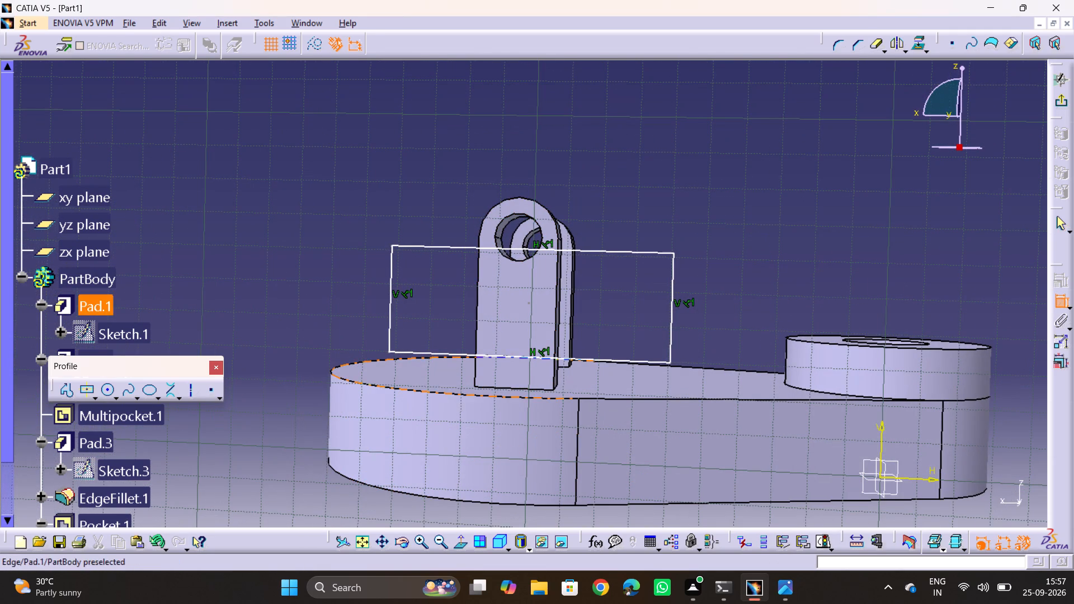
{"action": "left_click", "coordinate": [359, 362]}
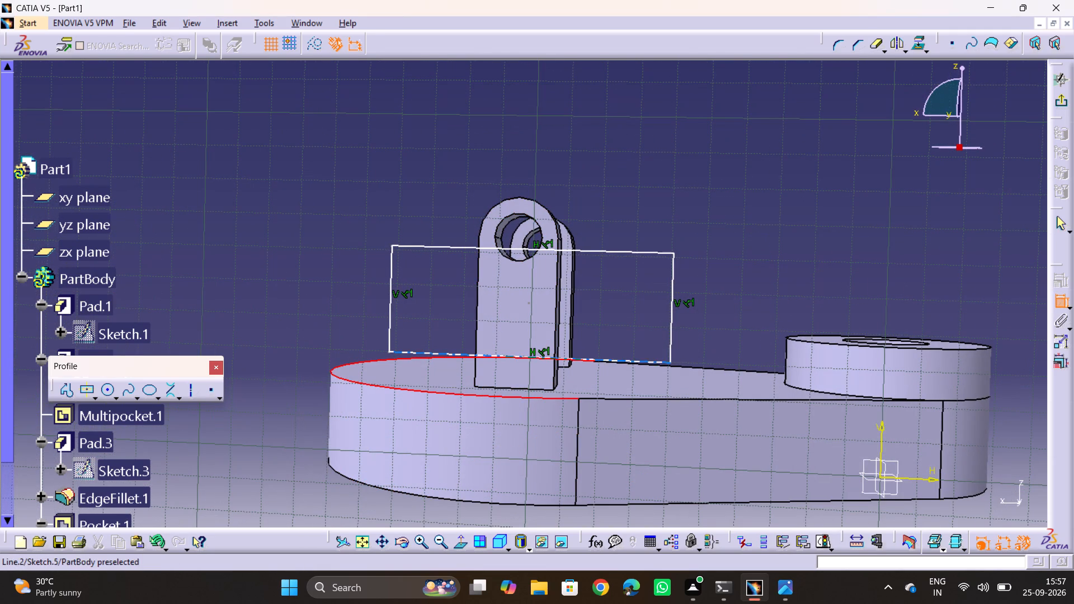
{"action": "left_click", "coordinate": [399, 353]}
{"action": "left_click", "coordinate": [294, 353]}
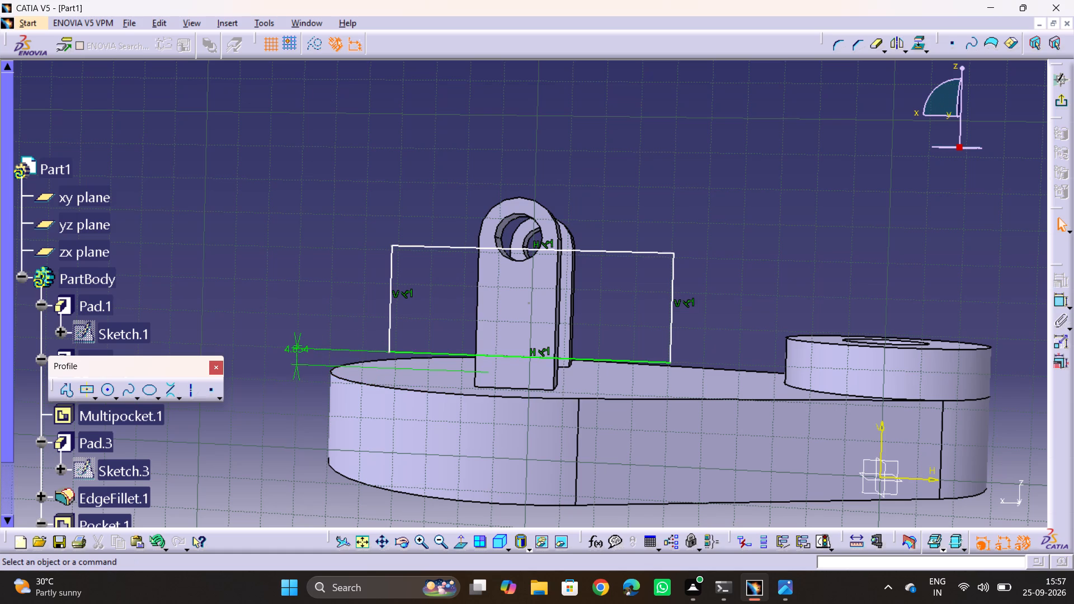
{"action": "double_click", "coordinate": [297, 351]}
{"action": "key", "text": "5"}
{"action": "key", "text": "Return"}
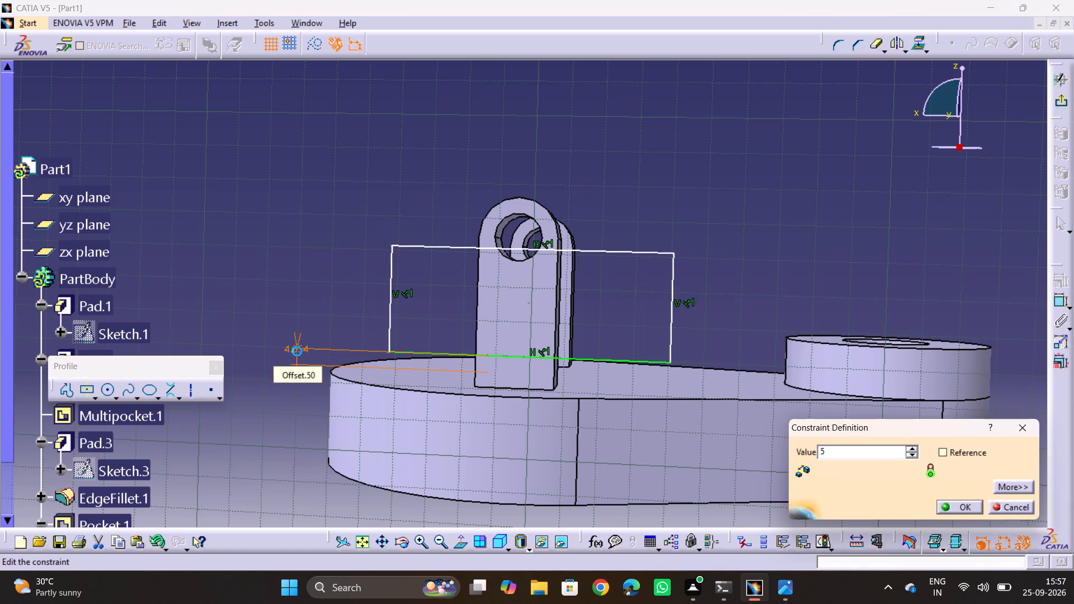
{"action": "left_click", "coordinate": [258, 177]}
Inspect the rectangle around the lugs in 3D and recheck the central block's dimensions in the reference drawing.
{"action": "scroll", "coordinate": [304, 186], "scroll_direction": "down", "scroll_amount": 1}
{"action": "middle_click_drag", "start_coordinate": [303, 186], "coordinate": [345, 217]}
{"action": "left_click_drag", "start_coordinate": [302, 186], "coordinate": [345, 217]}
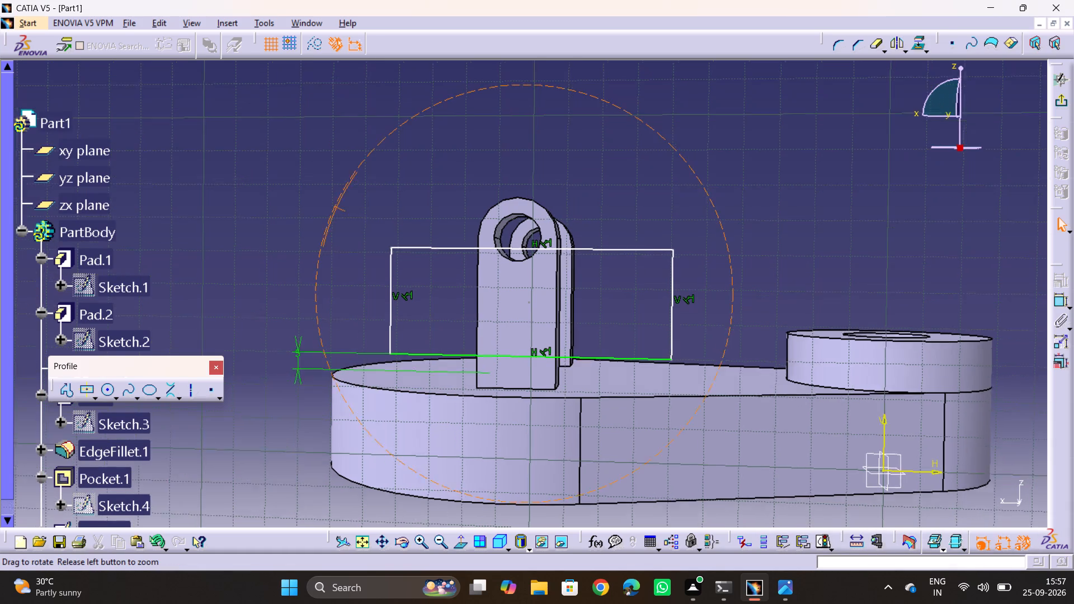
{"action": "middle_click_drag", "start_coordinate": [345, 217], "coordinate": [406, 235]}
{"action": "left_click_drag", "start_coordinate": [345, 217], "coordinate": [406, 235]}
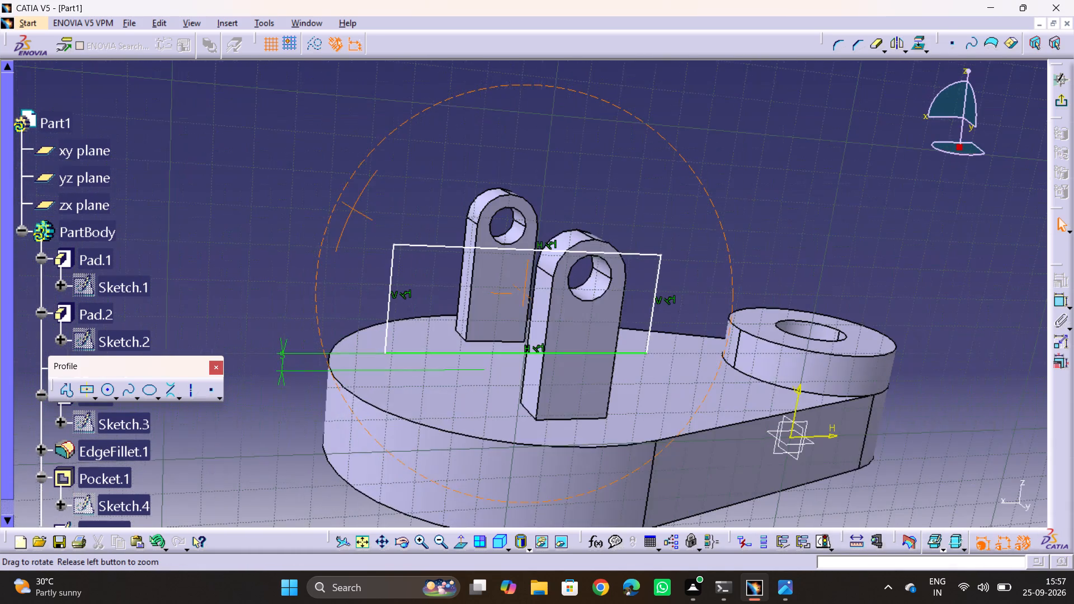
{"action": "left_click_drag", "start_coordinate": [406, 235], "coordinate": [406, 235]}
{"action": "middle_click_drag", "start_coordinate": [406, 235], "coordinate": [406, 235]}
{"action": "middle_click_drag", "start_coordinate": [378, 221], "coordinate": [350, 188]}
{"action": "scroll", "coordinate": [376, 221], "scroll_direction": "down", "scroll_amount": 1}
{"action": "left_click_drag", "start_coordinate": [376, 221], "coordinate": [350, 188]}
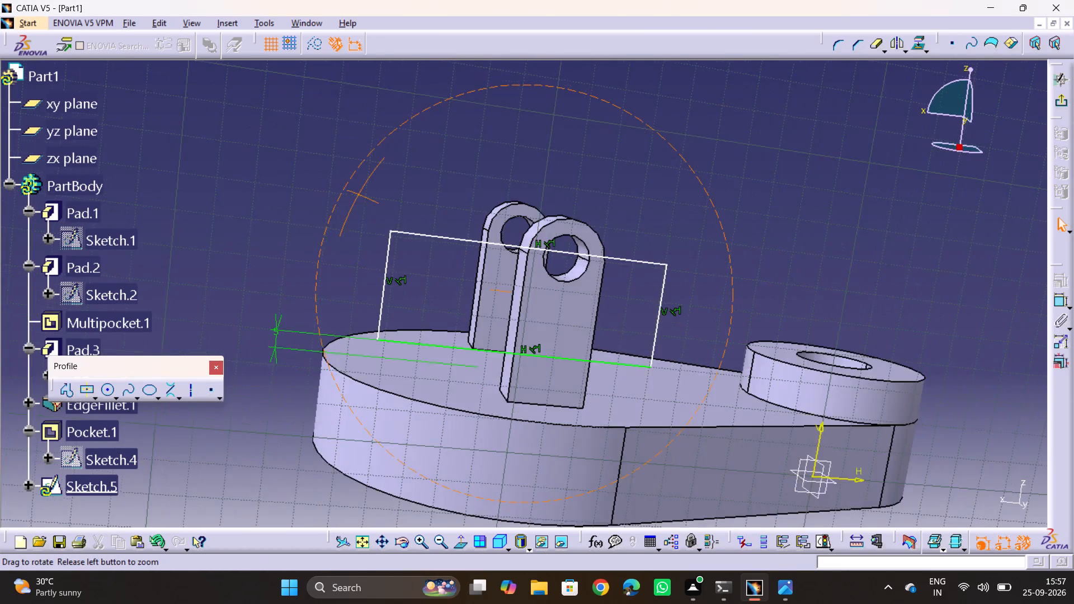
{"action": "left_click_drag", "start_coordinate": [350, 188], "coordinate": [334, 204]}
{"action": "middle_click_drag", "start_coordinate": [350, 188], "coordinate": [334, 204]}
{"action": "scroll", "coordinate": [334, 204], "scroll_direction": "up", "scroll_amount": 1}
{"action": "key", "text": "alt+Tab"}
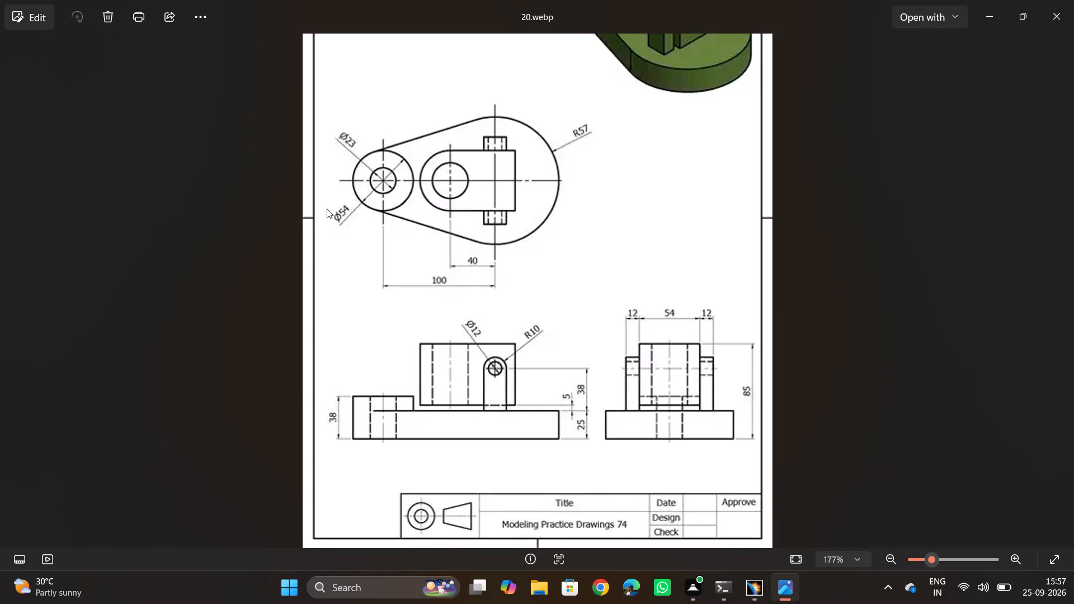
{"action": "key", "text": "alt+Tab"}
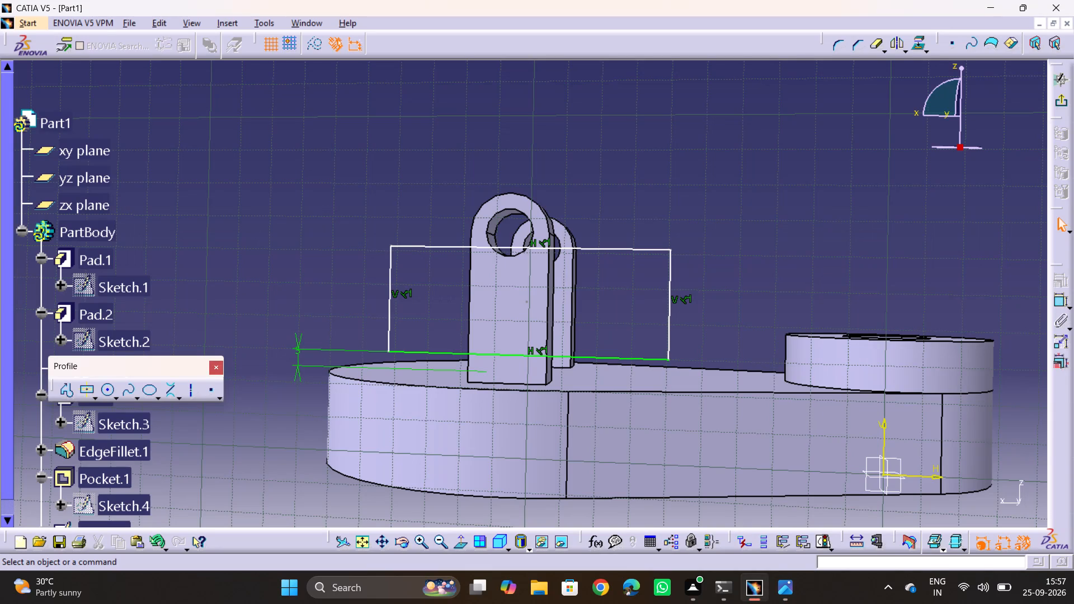
{"action": "key", "text": "alt+Tab"}
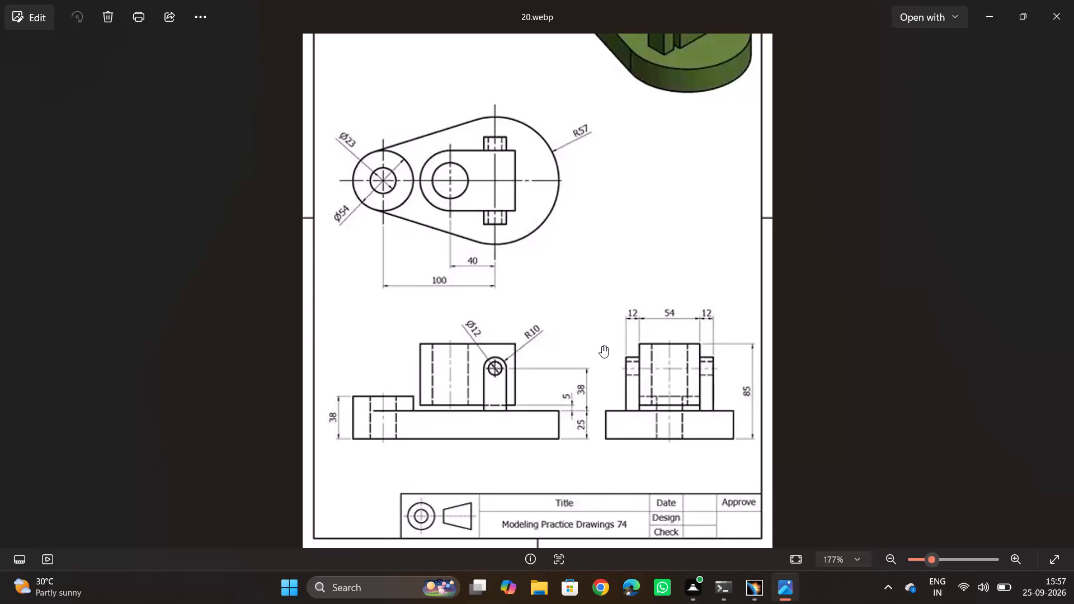
{"action": "key", "text": "alt+Tab"}
{"action": "key", "text": "alt+Tab"}
{"action": "key", "text": "alt+Tab"}
{"action": "key", "text": "alt+Tab"}
{"action": "key", "text": "alt+Tab"}
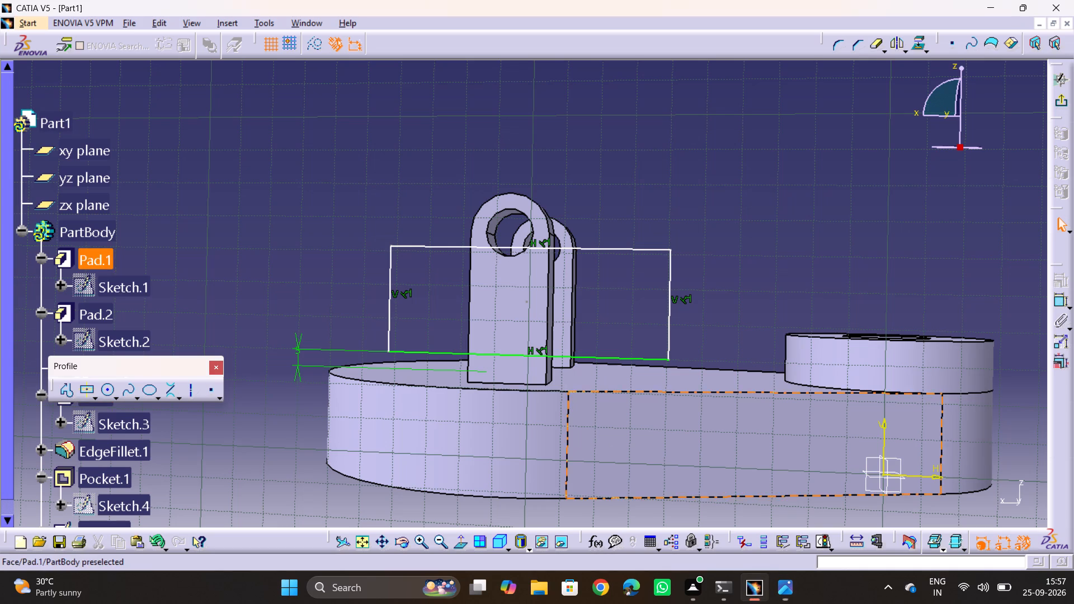
Dimension the height from the base's bottom edge to the rectangle's upper line and set it to 85 mm.
{"action": "left_click", "coordinate": [1053, 303]}
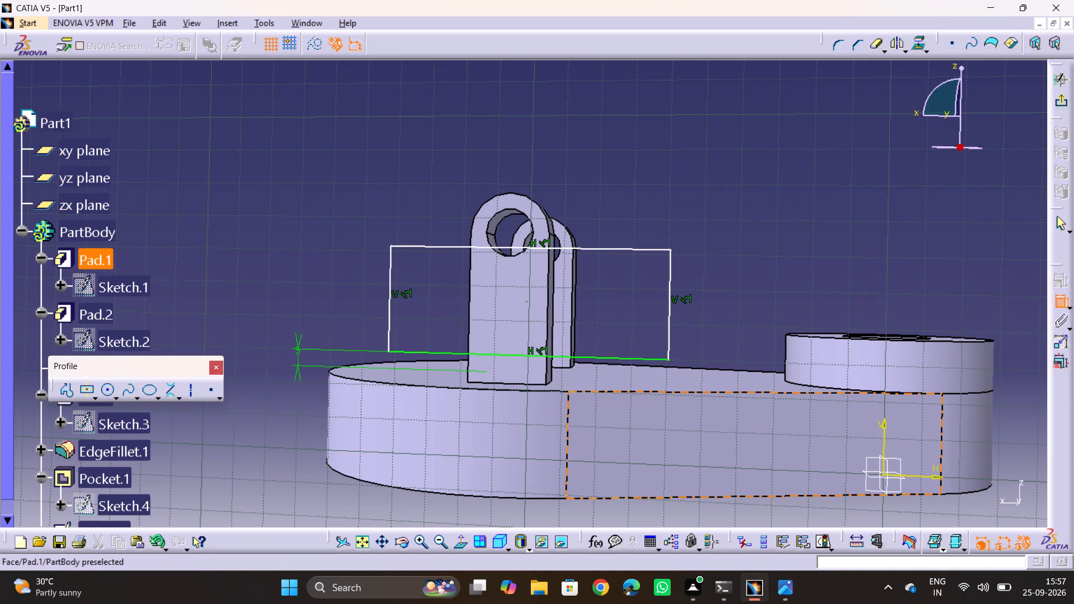
{"action": "left_click", "coordinate": [542, 498]}
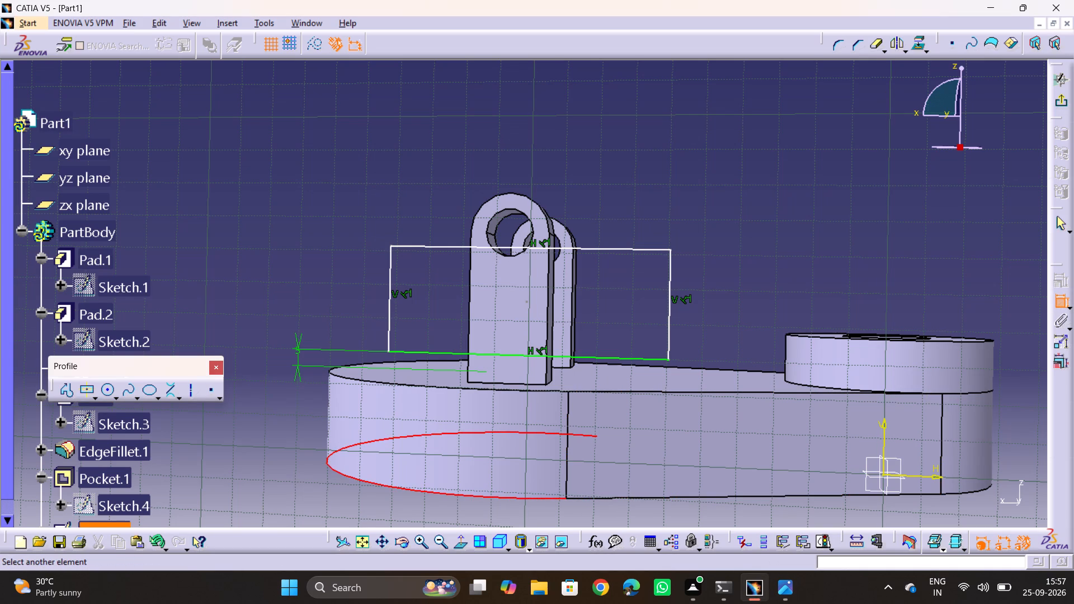
{"action": "left_click", "coordinate": [406, 247]}
{"action": "left_click", "coordinate": [262, 281]}
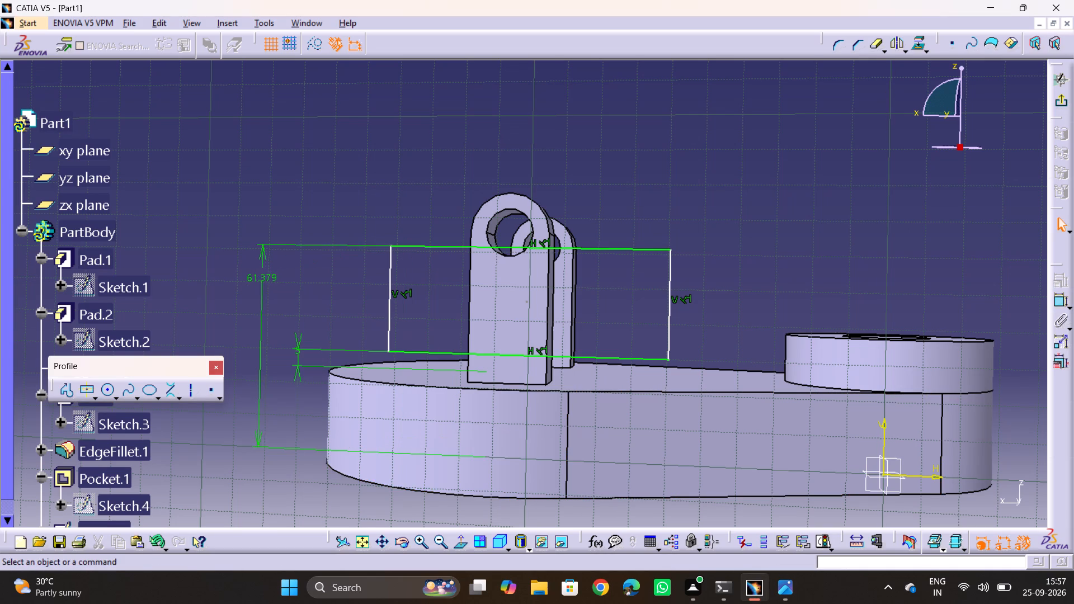
{"action": "double_click", "coordinate": [261, 274]}
{"action": "type", "text": "85"}
{"action": "key", "text": "Return"}
{"action": "left_click", "coordinate": [280, 266]}
Check the reference drawing, dimension the length of the rectangle's upper line and set it to 80 mm.
{"action": "key", "text": "alt+Tab"}
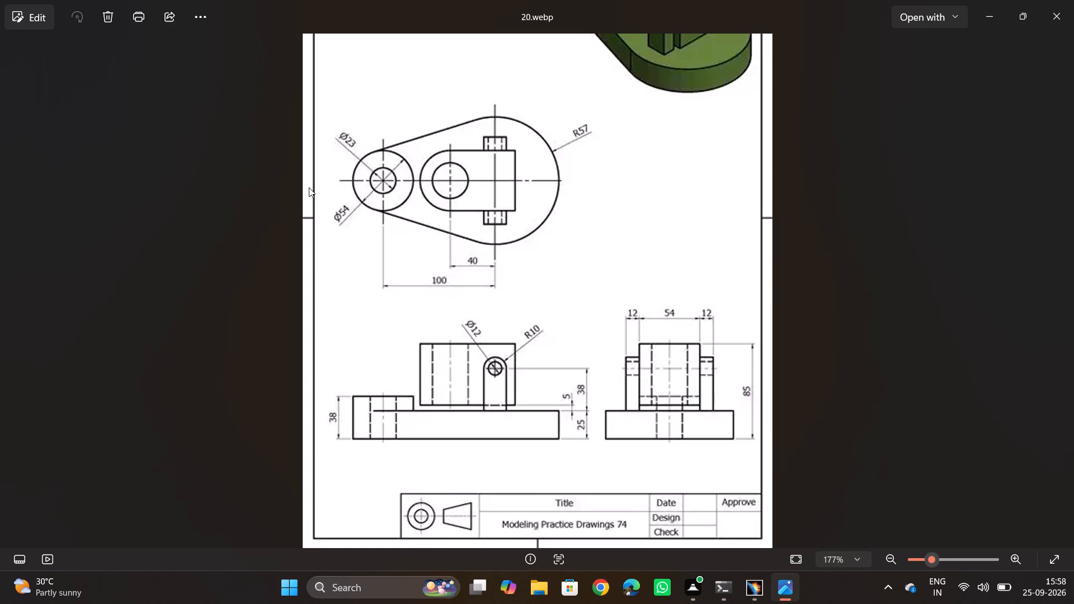
{"action": "key", "text": "alt+Tab"}
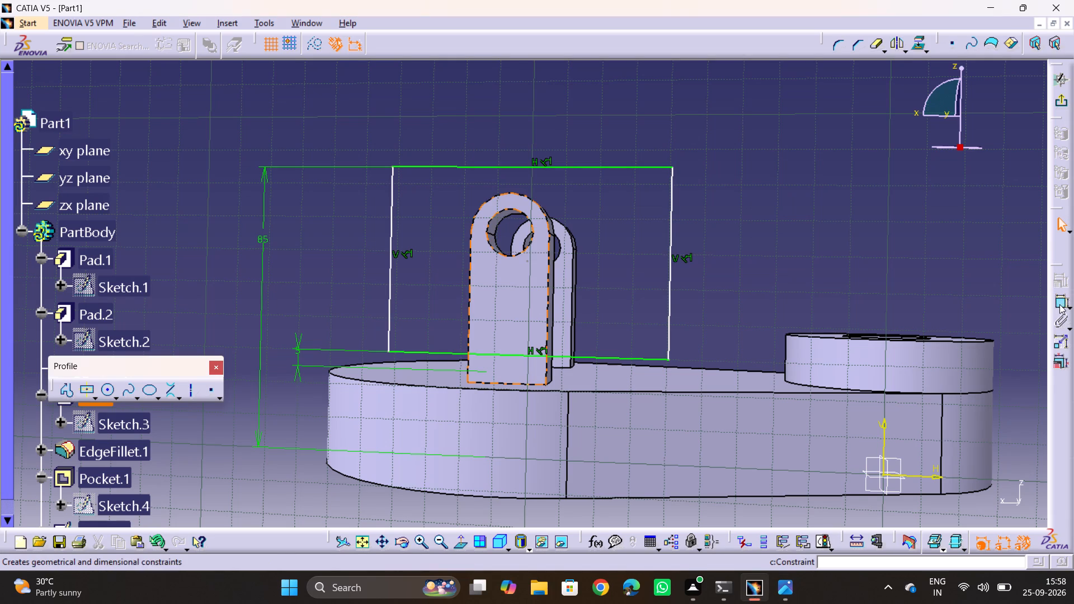
{"action": "left_click", "coordinate": [1056, 304]}
{"action": "left_click", "coordinate": [587, 166]}
{"action": "left_click", "coordinate": [496, 139]}
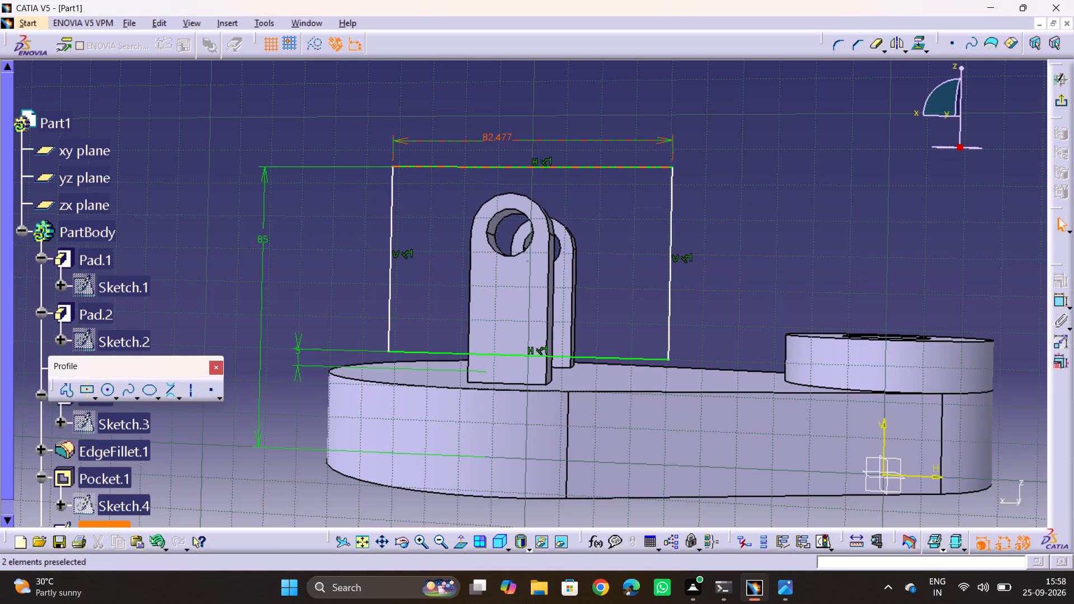
{"action": "double_click", "coordinate": [493, 141]}
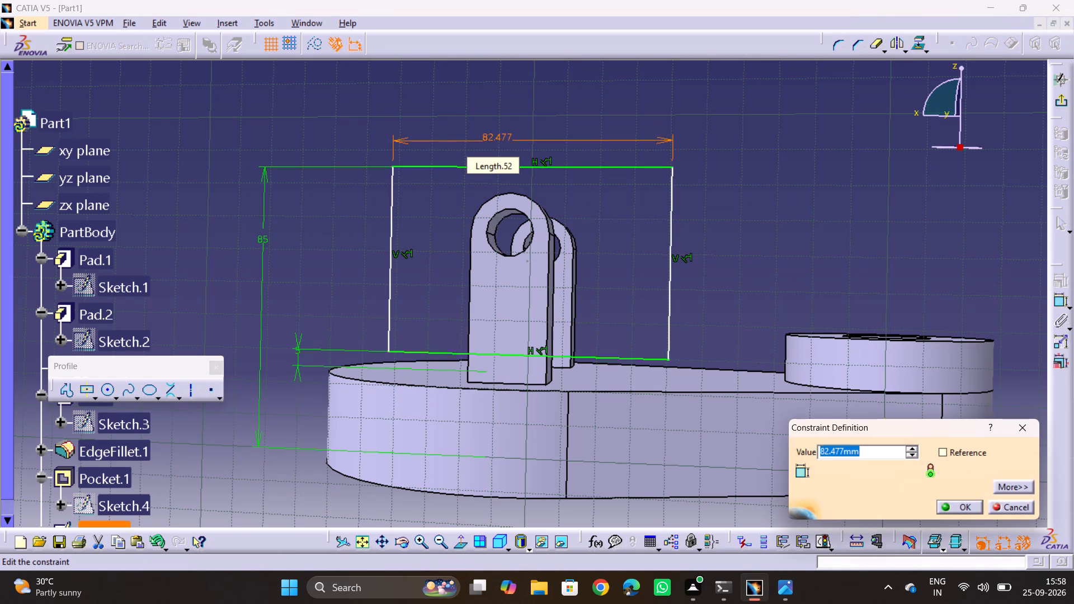
{"action": "type", "text": "80"}
{"action": "key", "text": "Return"}
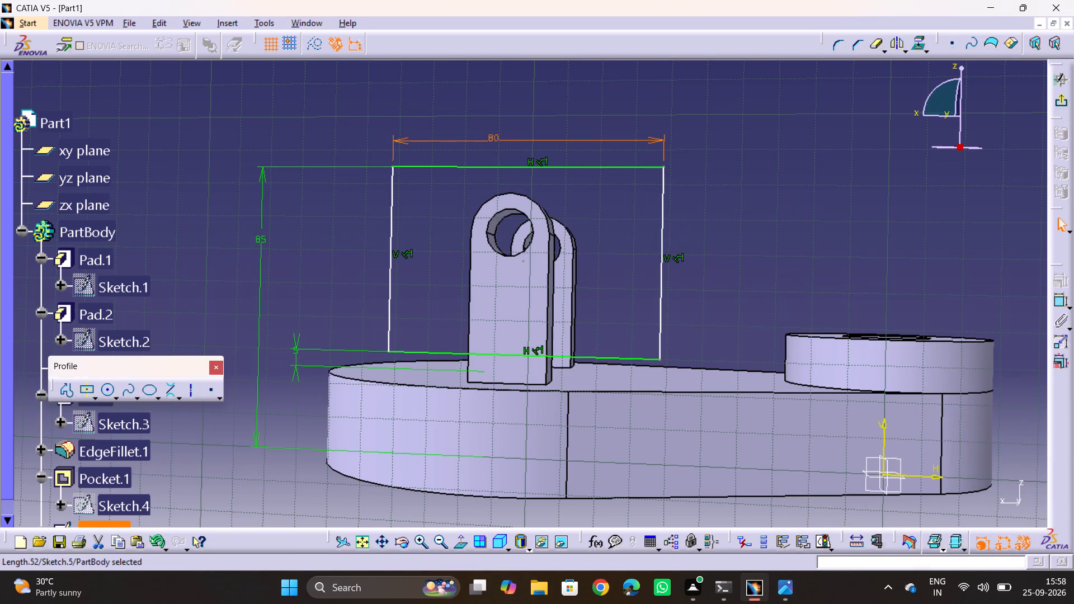
{"action": "left_click", "coordinate": [326, 103]}
Dimension the offset between the rectangle's side nearest the round boss and the sketch's vertical axis, and set it to 10 mm.
{"action": "key", "text": "alt+Tab"}
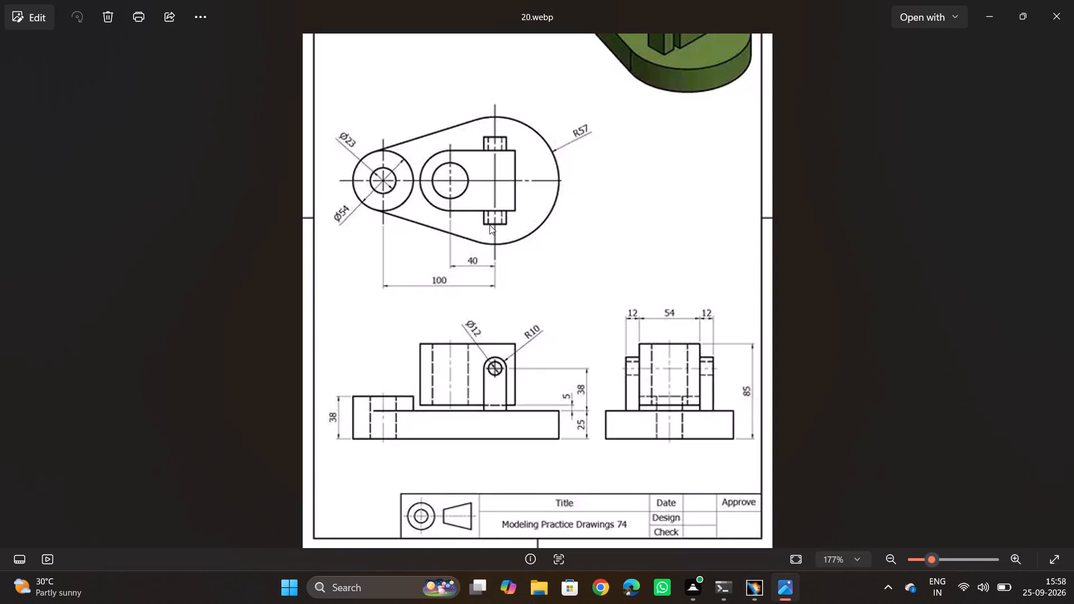
{"action": "key", "text": "alt+Tab"}
{"action": "scroll", "coordinate": [475, 265], "scroll_direction": "down", "scroll_amount": 1}
{"action": "middle_click_drag", "start_coordinate": [475, 265], "coordinate": [489, 271]}
{"action": "left_click_drag", "start_coordinate": [475, 265], "coordinate": [489, 271]}
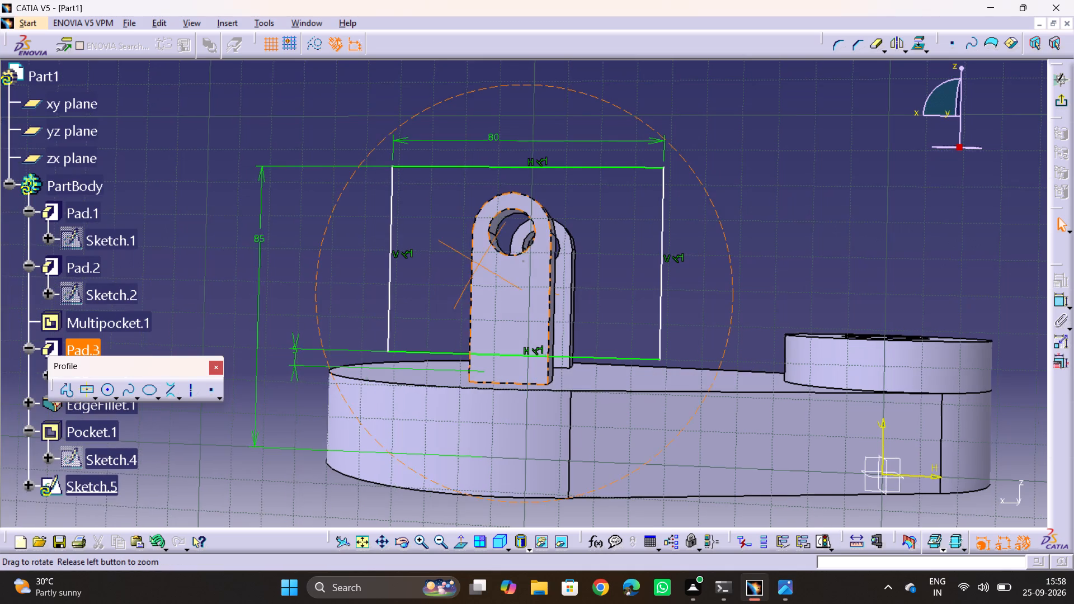
{"action": "middle_click_drag", "start_coordinate": [489, 271], "coordinate": [525, 369]}
{"action": "left_click_drag", "start_coordinate": [489, 271], "coordinate": [525, 369]}
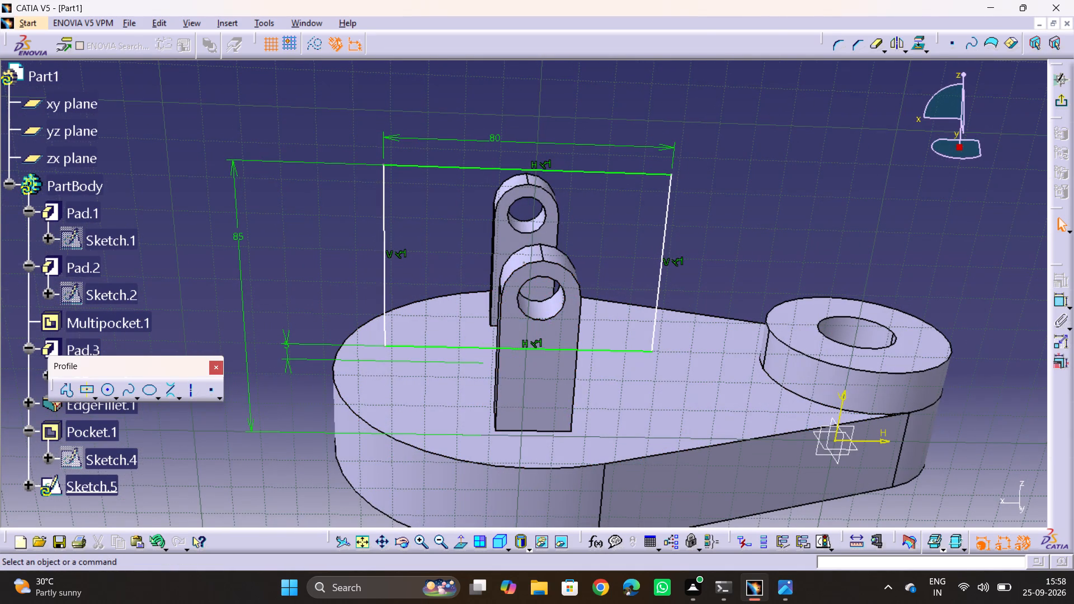
{"action": "left_click", "coordinate": [1061, 308]}
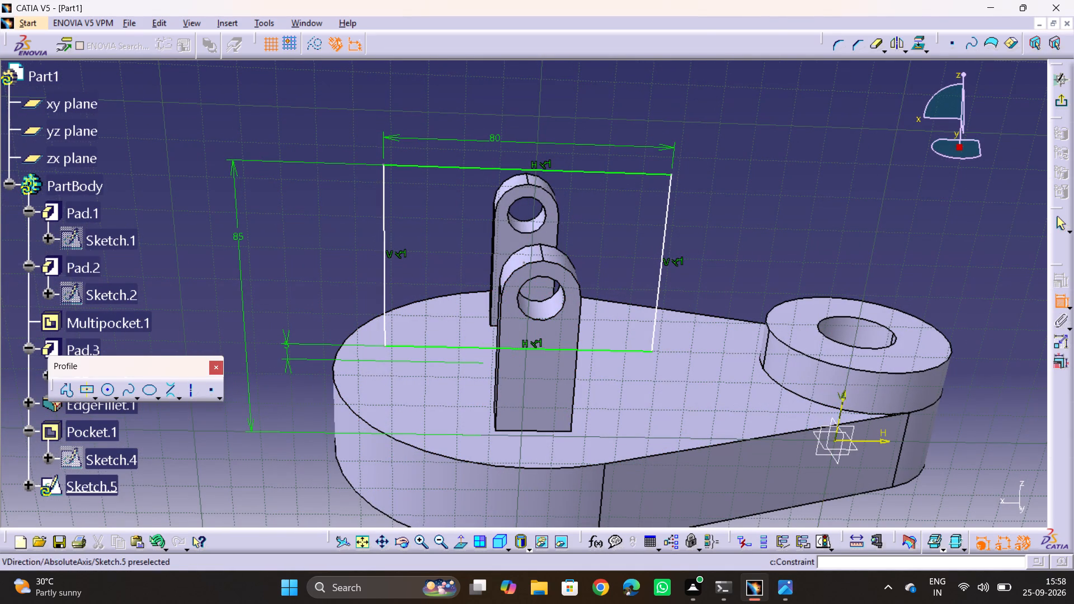
{"action": "key", "text": "alt+Tab"}
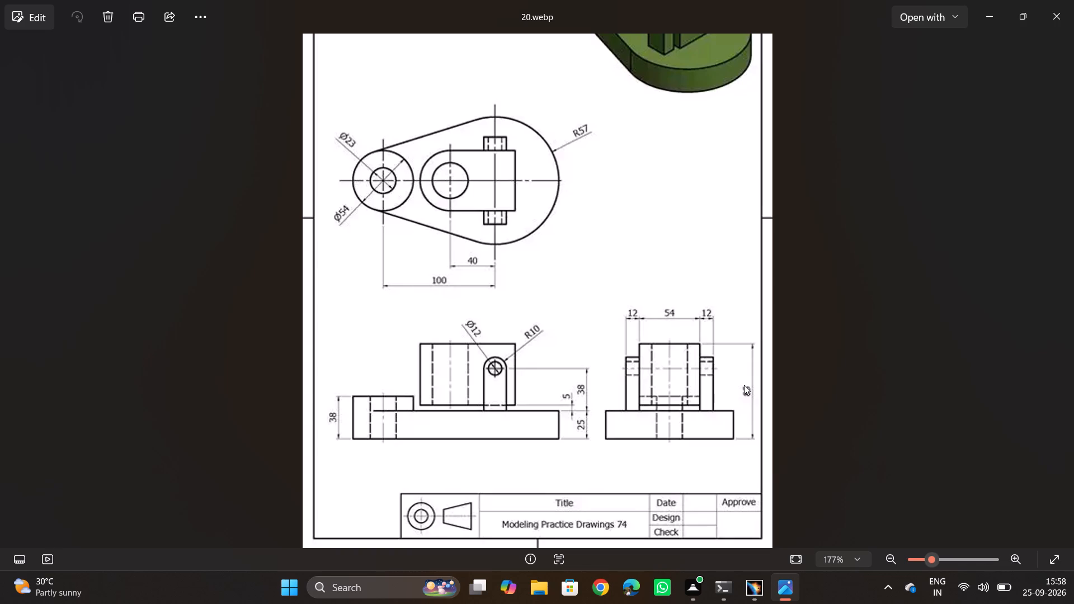
{"action": "key", "text": "alt+Tab"}
{"action": "left_click", "coordinate": [652, 297]}
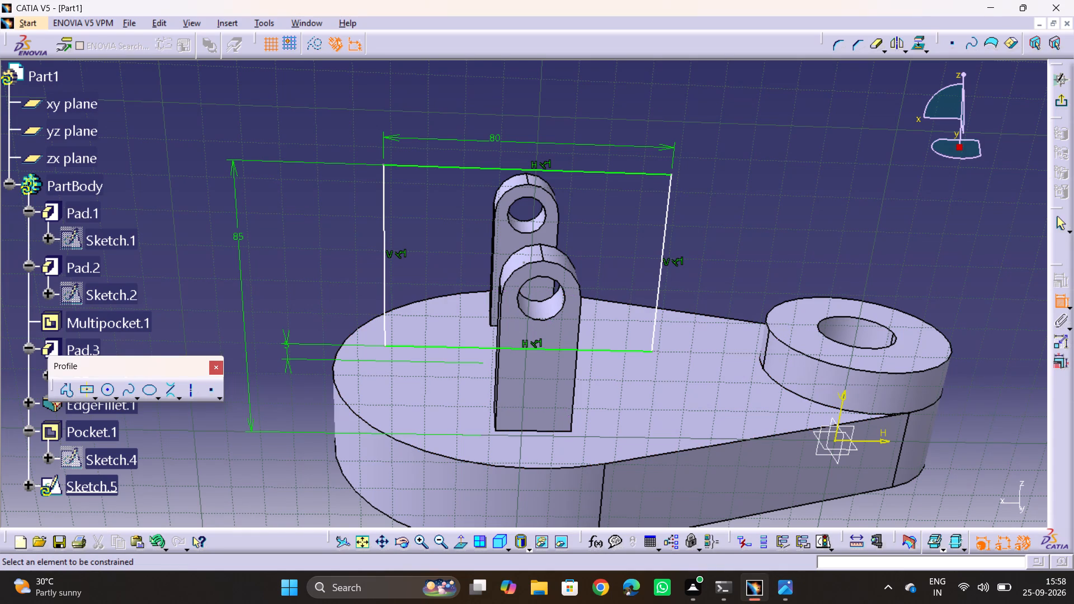
{"action": "left_click", "coordinate": [660, 293]}
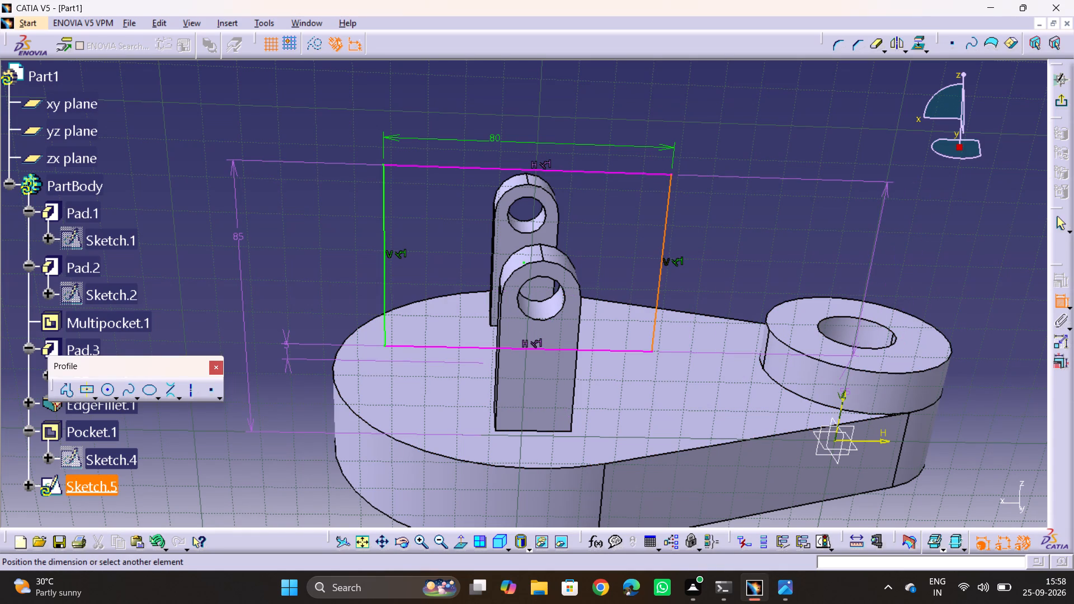
{"action": "left_click", "coordinate": [848, 398]}
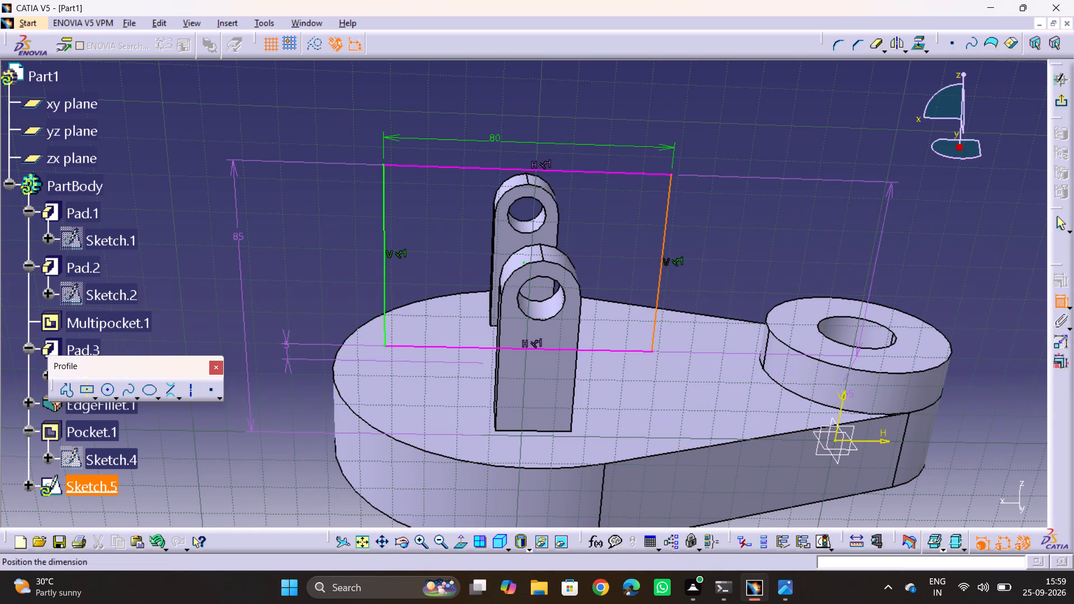
{"action": "left_click", "coordinate": [794, 130]}
{"action": "double_click", "coordinate": [799, 125]}
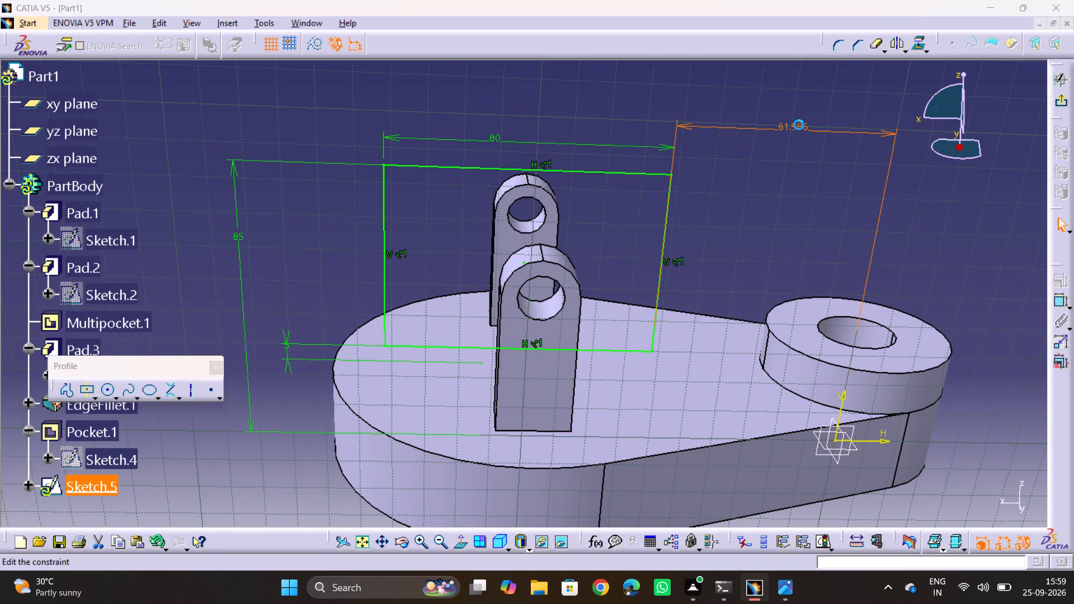
{"action": "type", "text": "10"}
{"action": "key", "text": "Return"}
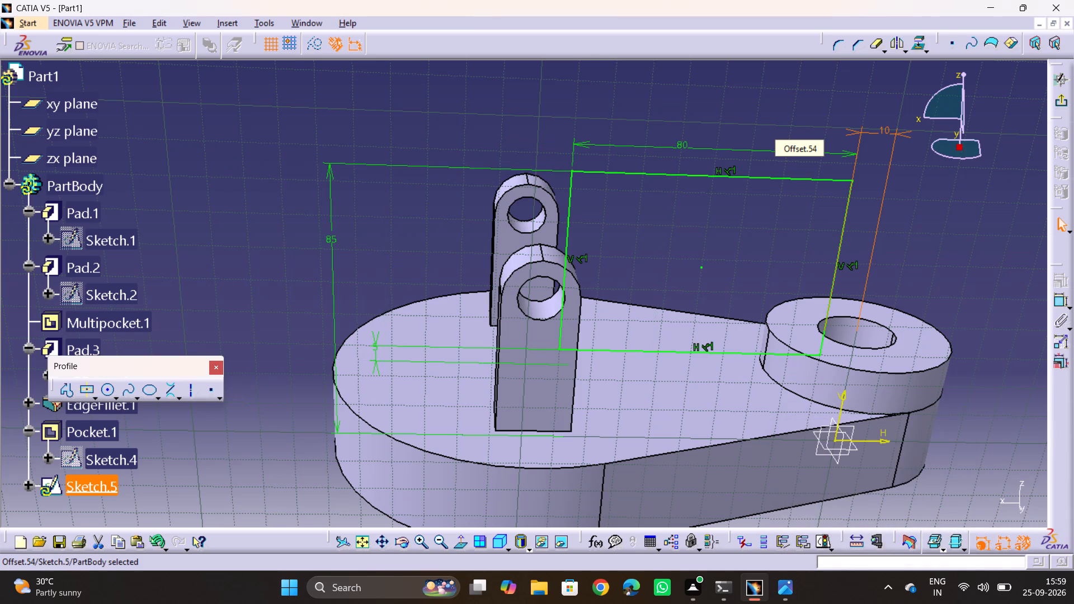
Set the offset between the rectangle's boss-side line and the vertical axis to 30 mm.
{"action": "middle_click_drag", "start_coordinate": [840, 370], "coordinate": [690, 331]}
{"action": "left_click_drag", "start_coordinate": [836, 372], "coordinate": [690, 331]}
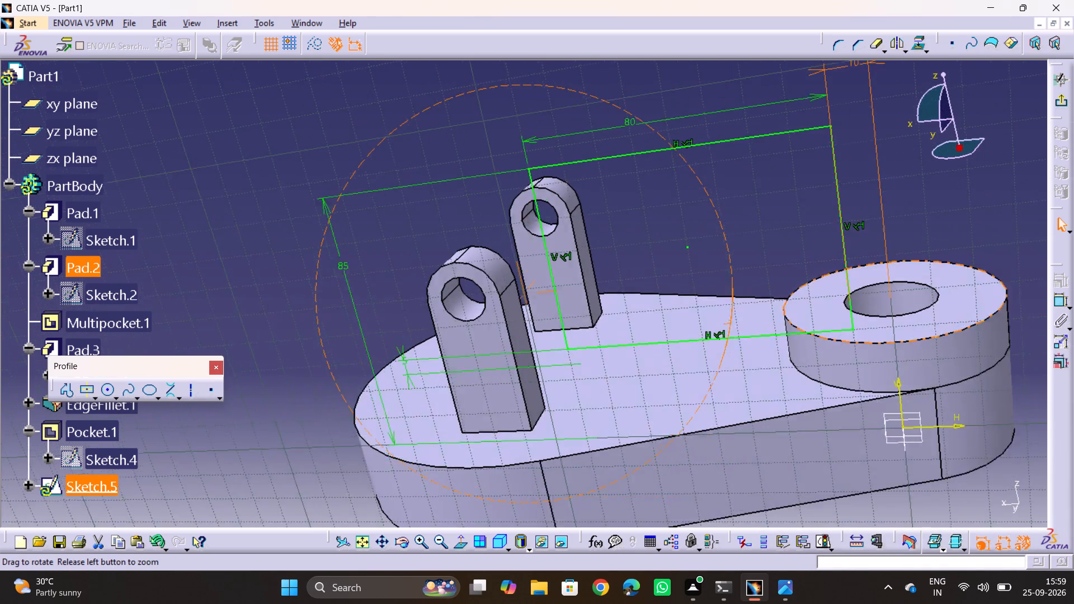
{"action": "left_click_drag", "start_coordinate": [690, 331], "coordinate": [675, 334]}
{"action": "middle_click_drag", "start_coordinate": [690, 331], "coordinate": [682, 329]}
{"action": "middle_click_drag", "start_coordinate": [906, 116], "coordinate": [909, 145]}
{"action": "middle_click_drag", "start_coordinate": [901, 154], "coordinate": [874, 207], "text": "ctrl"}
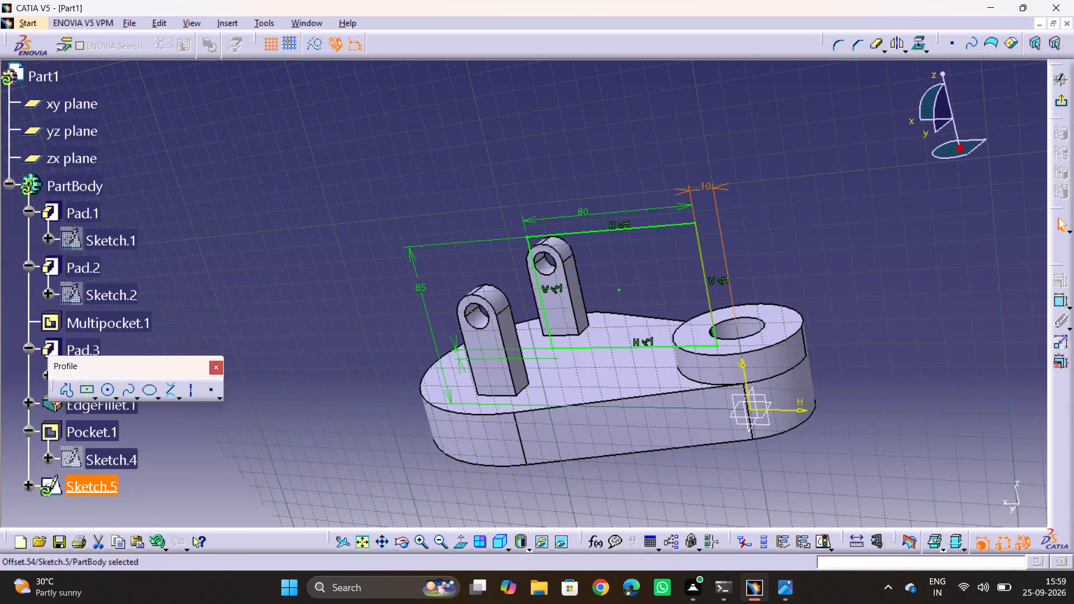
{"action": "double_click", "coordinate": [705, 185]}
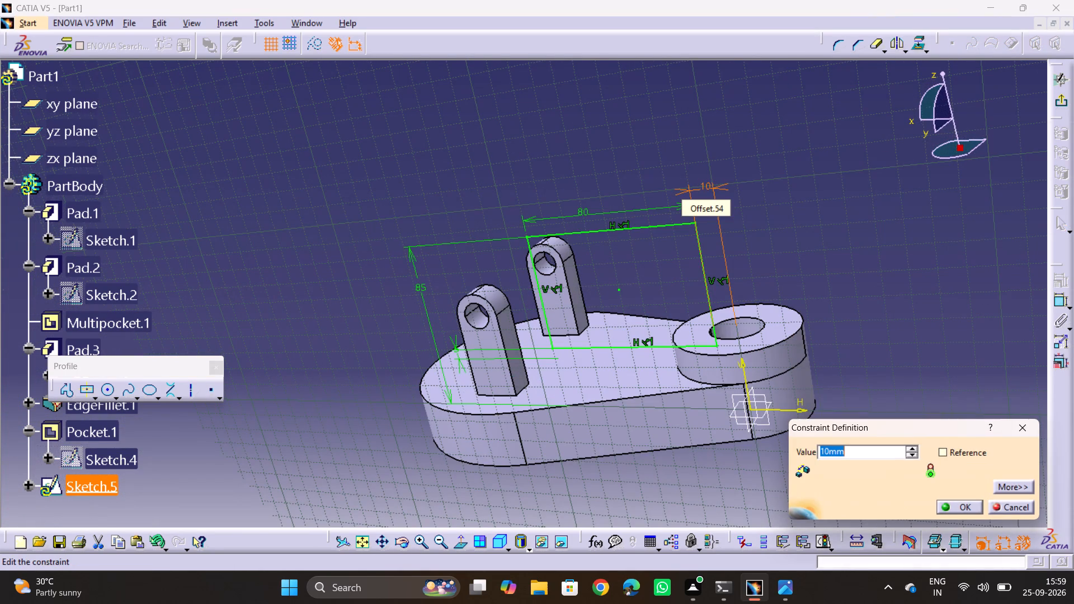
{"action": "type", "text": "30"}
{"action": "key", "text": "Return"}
Inspect the rectangle's position against the lugs and set its offset from the vertical axis to 35 mm.
{"action": "middle_click_drag", "start_coordinate": [759, 308], "coordinate": [856, 303]}
{"action": "left_click_drag", "start_coordinate": [759, 308], "coordinate": [856, 303]}
{"action": "middle_click_drag", "start_coordinate": [412, 233], "coordinate": [455, 236]}
{"action": "left_click_drag", "start_coordinate": [412, 233], "coordinate": [455, 236]}
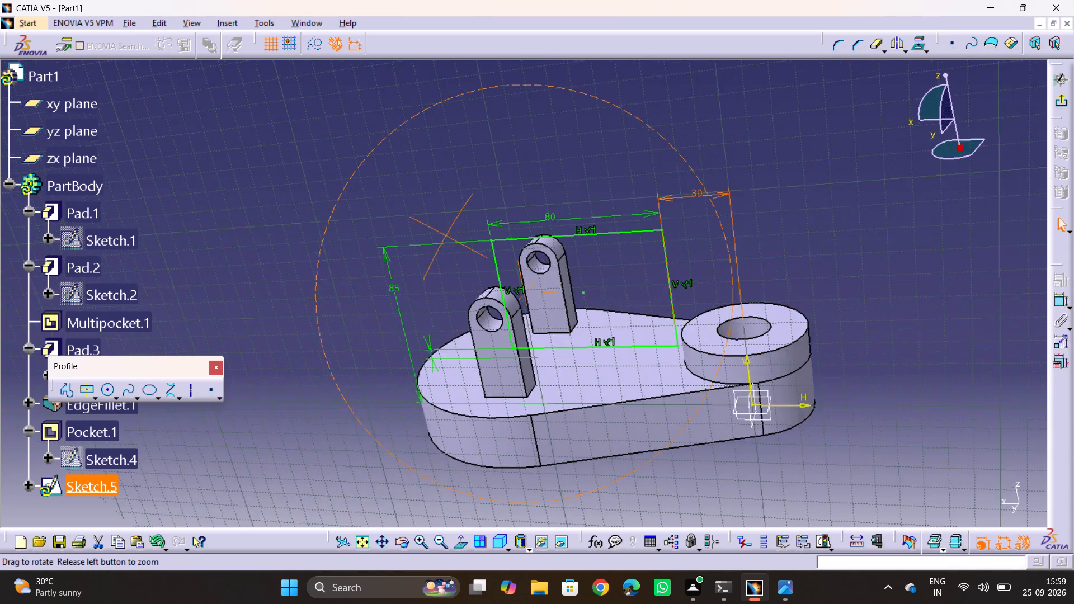
{"action": "left_click_drag", "start_coordinate": [455, 236], "coordinate": [547, 214]}
{"action": "middle_click_drag", "start_coordinate": [455, 236], "coordinate": [519, 160]}
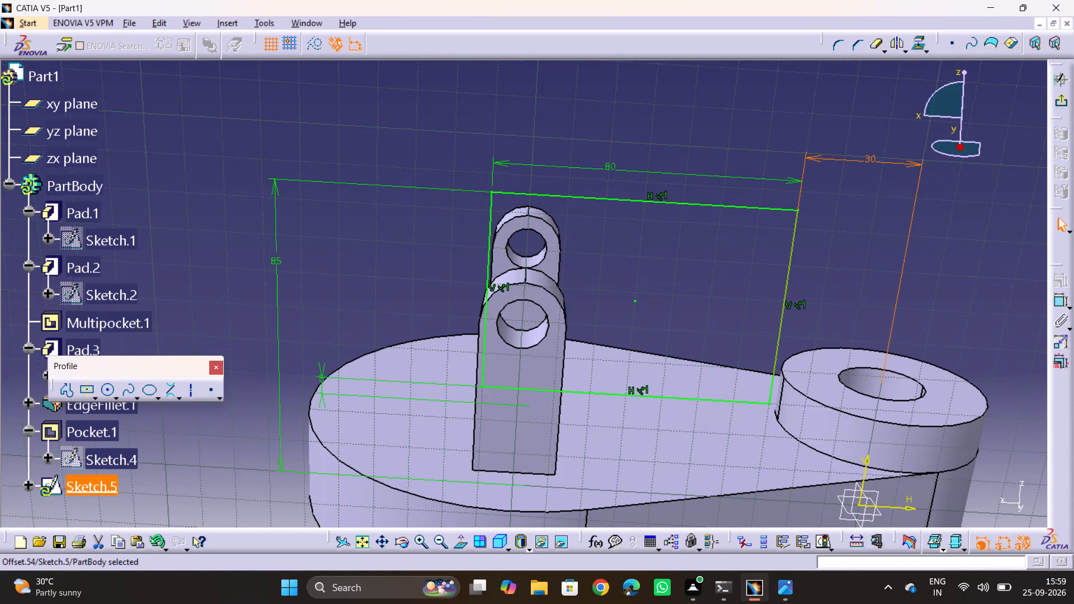
{"action": "left_click", "coordinate": [733, 133]}
{"action": "middle_click_drag", "start_coordinate": [714, 295], "coordinate": [694, 195]}
{"action": "left_click_drag", "start_coordinate": [714, 297], "coordinate": [694, 195]}
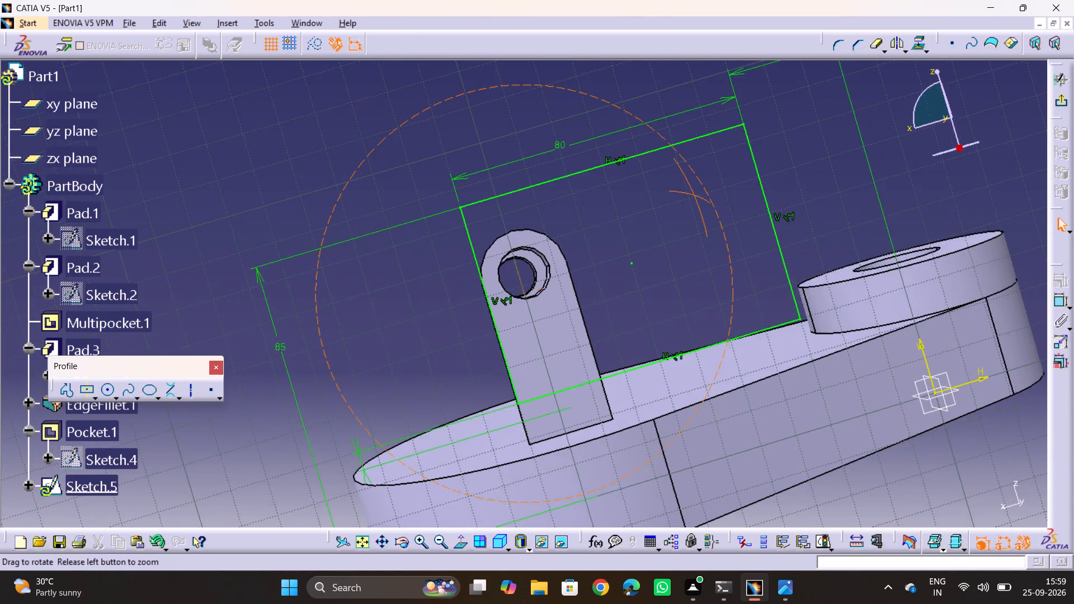
{"action": "left_click_drag", "start_coordinate": [694, 195], "coordinate": [690, 244]}
{"action": "middle_click_drag", "start_coordinate": [694, 195], "coordinate": [690, 255]}
{"action": "left_click", "coordinate": [808, 106]}
{"action": "left_click", "coordinate": [808, 106]}
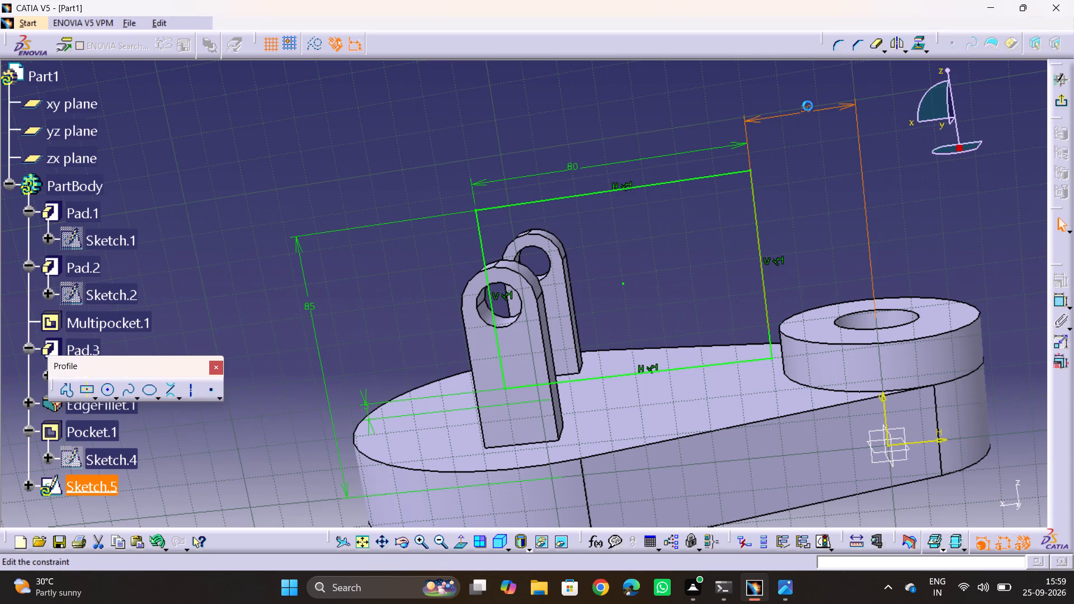
{"action": "type", "text": "35"}
{"action": "key", "text": "Return"}
{"action": "left_click", "coordinate": [392, 166]}
Compare the rectangle's position relative to the lugs and boss with the reference drawing.
{"action": "middle_click_drag", "start_coordinate": [500, 290], "coordinate": [563, 242]}
{"action": "left_click_drag", "start_coordinate": [500, 290], "coordinate": [563, 242]}
{"action": "key", "text": "alt+Tab"}
{"action": "key", "text": "alt+Tab"}
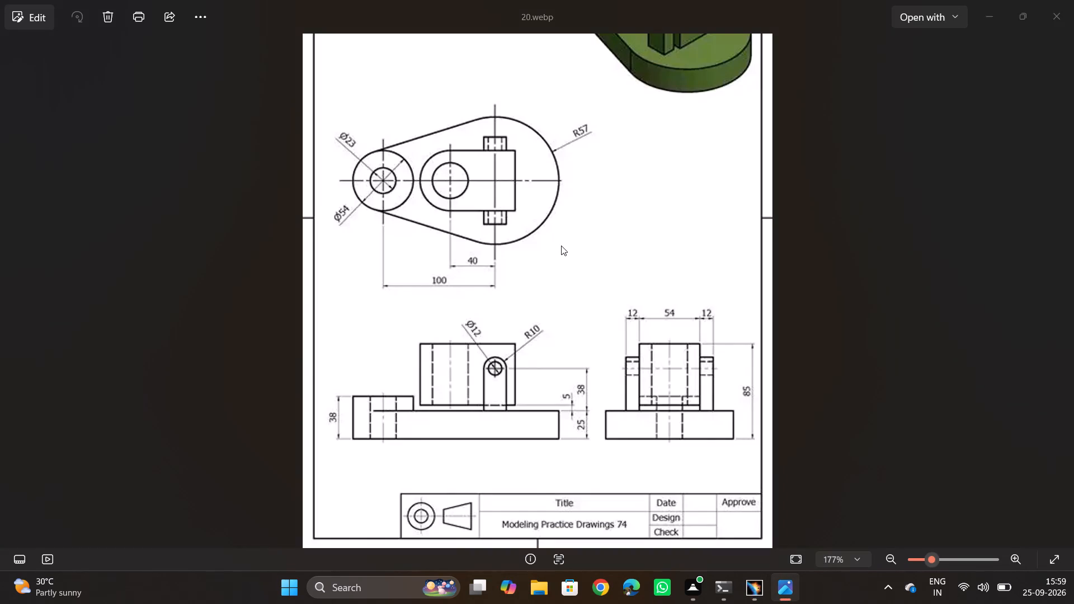
{"action": "middle_click_drag", "start_coordinate": [602, 237], "coordinate": [570, 289]}
{"action": "left_click_drag", "start_coordinate": [600, 237], "coordinate": [570, 289]}
{"action": "scroll", "coordinate": [608, 245], "scroll_direction": "down", "scroll_amount": 1}
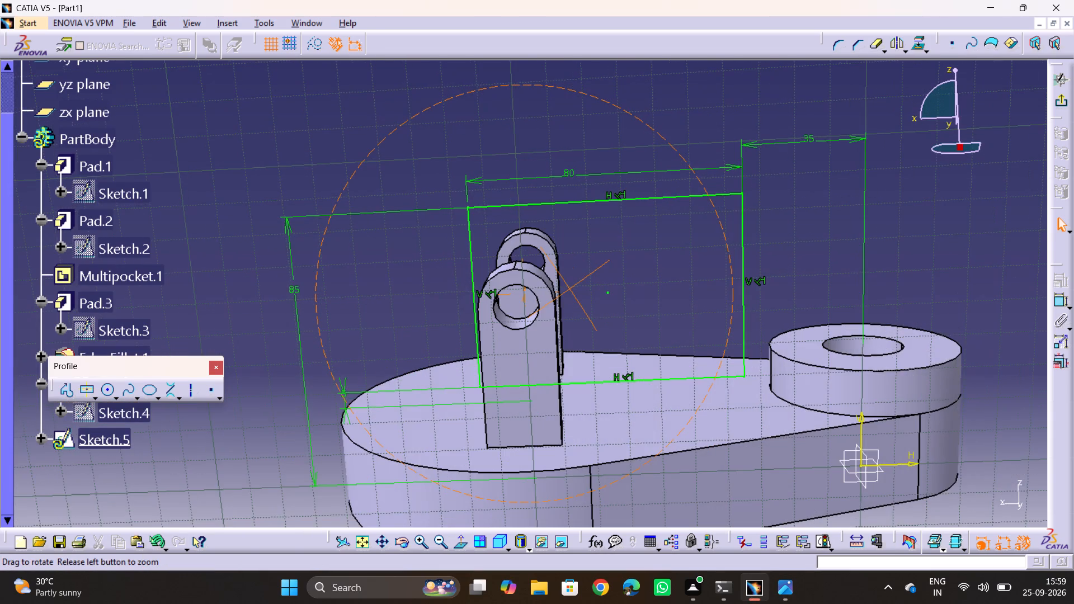
{"action": "left_click_drag", "start_coordinate": [570, 289], "coordinate": [571, 291]}
{"action": "middle_click_drag", "start_coordinate": [570, 289], "coordinate": [568, 290]}
{"action": "scroll", "coordinate": [568, 290], "scroll_direction": "up", "scroll_amount": 1}
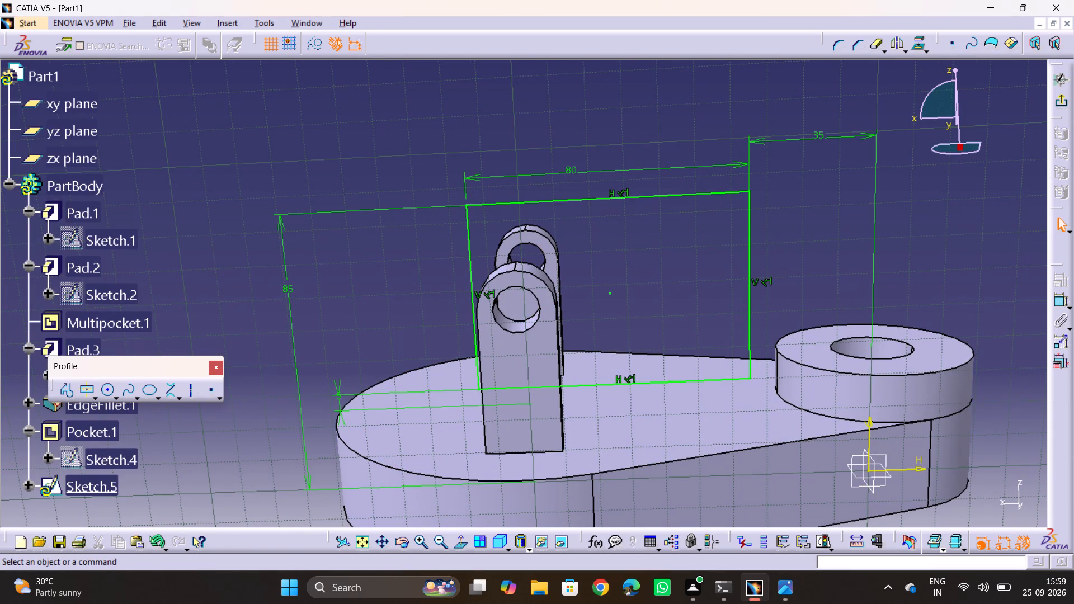
Exit the sketch and pad the rectangle 27 mm with mirrored extent to form the central block between the lugs.
{"action": "left_click", "coordinate": [1063, 103]}
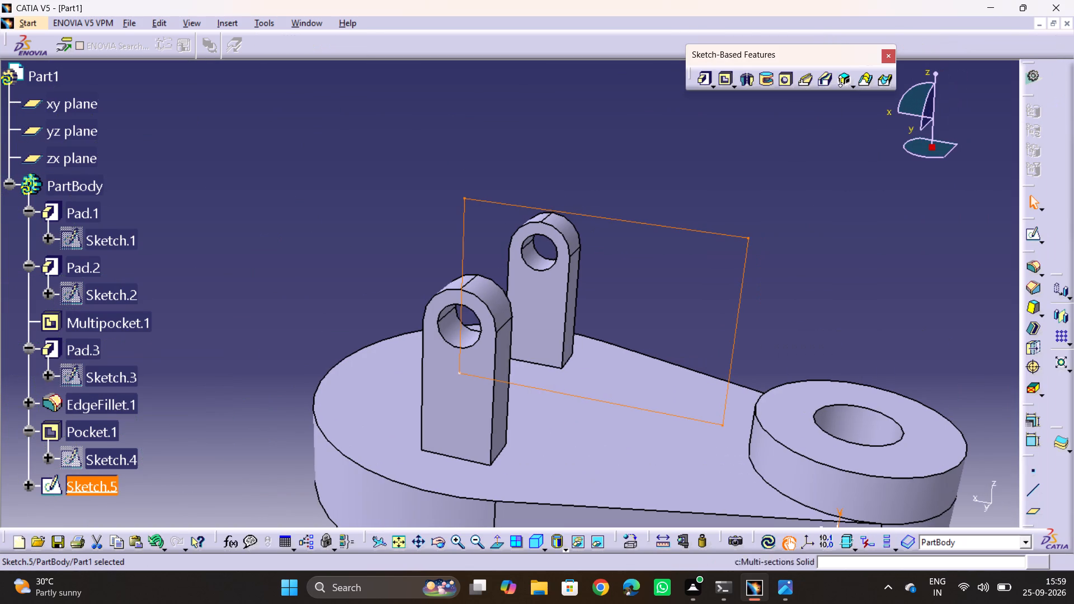
{"action": "left_click", "coordinate": [699, 84]}
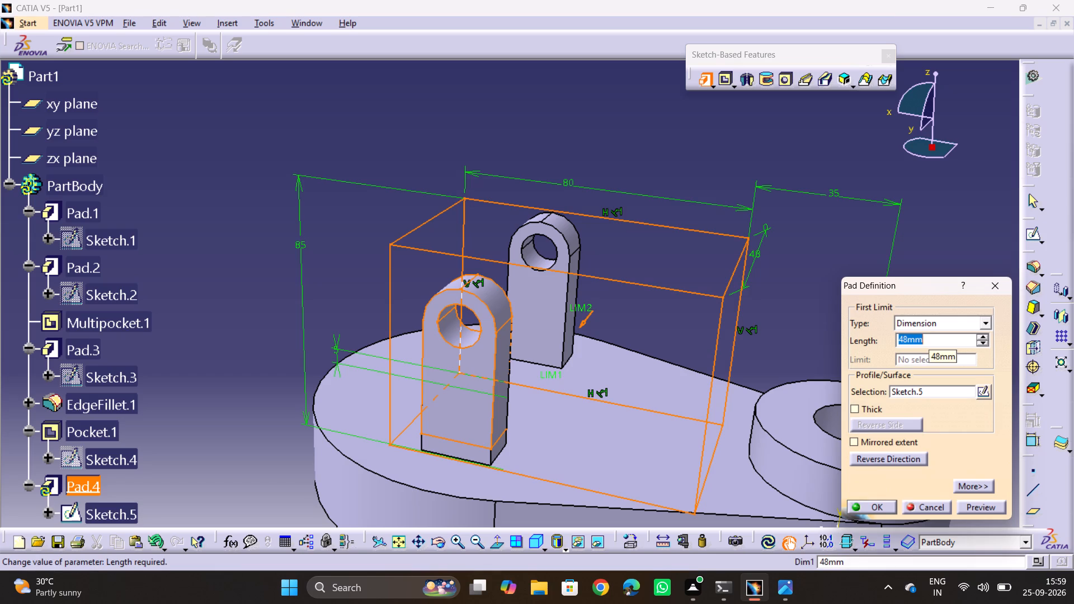
{"action": "type", "text": "27"}
{"action": "left_click", "coordinate": [935, 447]}
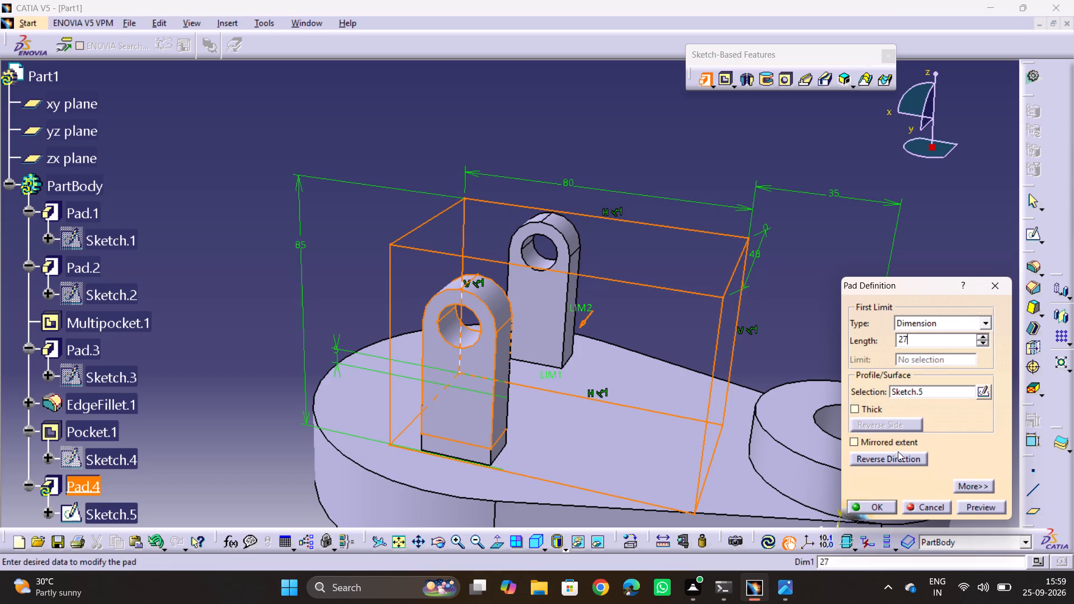
{"action": "left_click", "coordinate": [878, 443]}
{"action": "left_click", "coordinate": [1005, 498]}
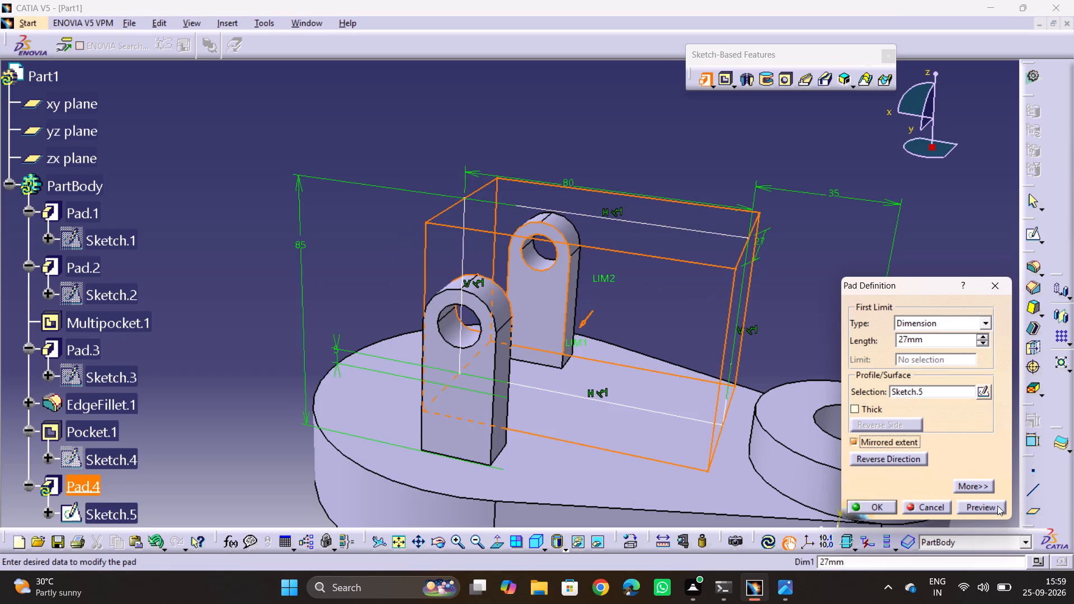
{"action": "left_click", "coordinate": [996, 506]}
{"action": "middle_click_drag", "start_coordinate": [811, 440], "coordinate": [662, 417]}
{"action": "left_click_drag", "start_coordinate": [811, 440], "coordinate": [662, 417]}
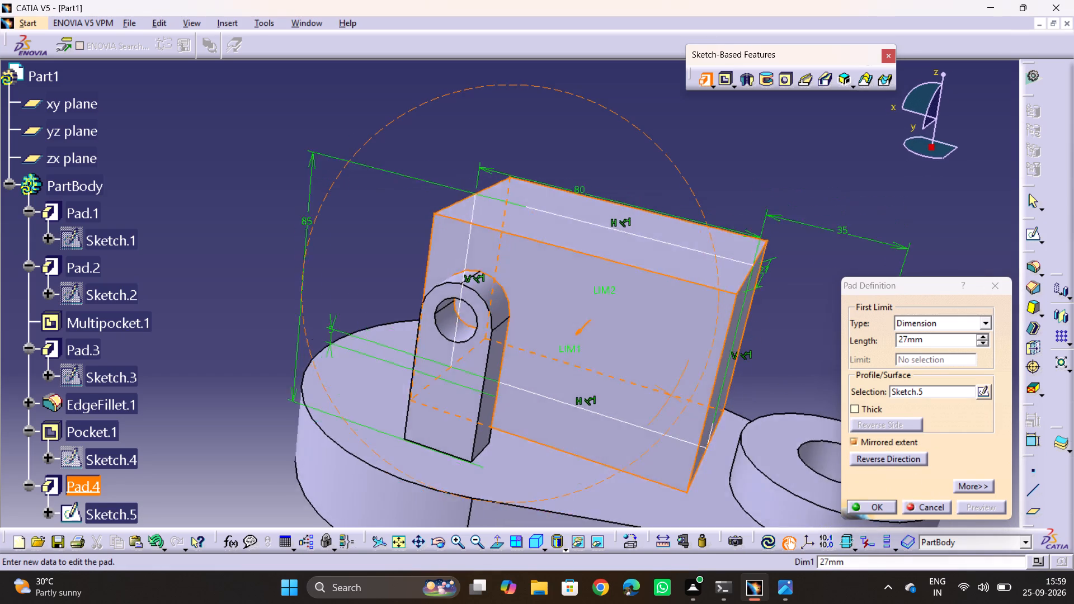
{"action": "middle_click_drag", "start_coordinate": [662, 417], "coordinate": [445, 348]}
{"action": "left_click_drag", "start_coordinate": [662, 417], "coordinate": [445, 348]}
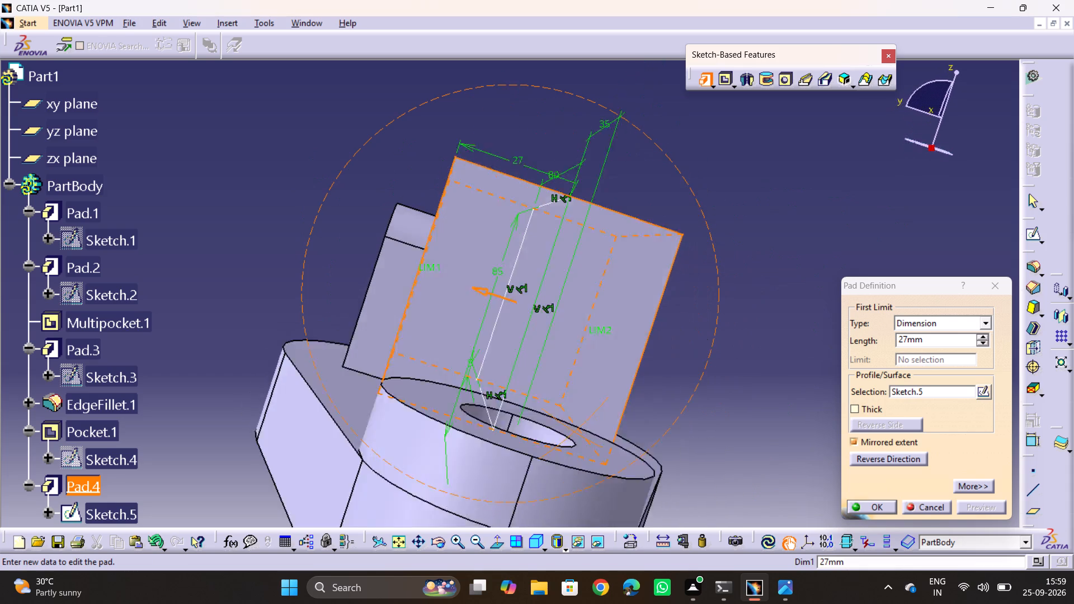
{"action": "left_click_drag", "start_coordinate": [445, 348], "coordinate": [445, 376]}
{"action": "middle_click_drag", "start_coordinate": [445, 348], "coordinate": [445, 379]}
{"action": "scroll", "coordinate": [891, 376], "scroll_direction": "up", "scroll_amount": 1}
{"action": "left_click", "coordinate": [859, 508]}
{"action": "left_click", "coordinate": [753, 313]}
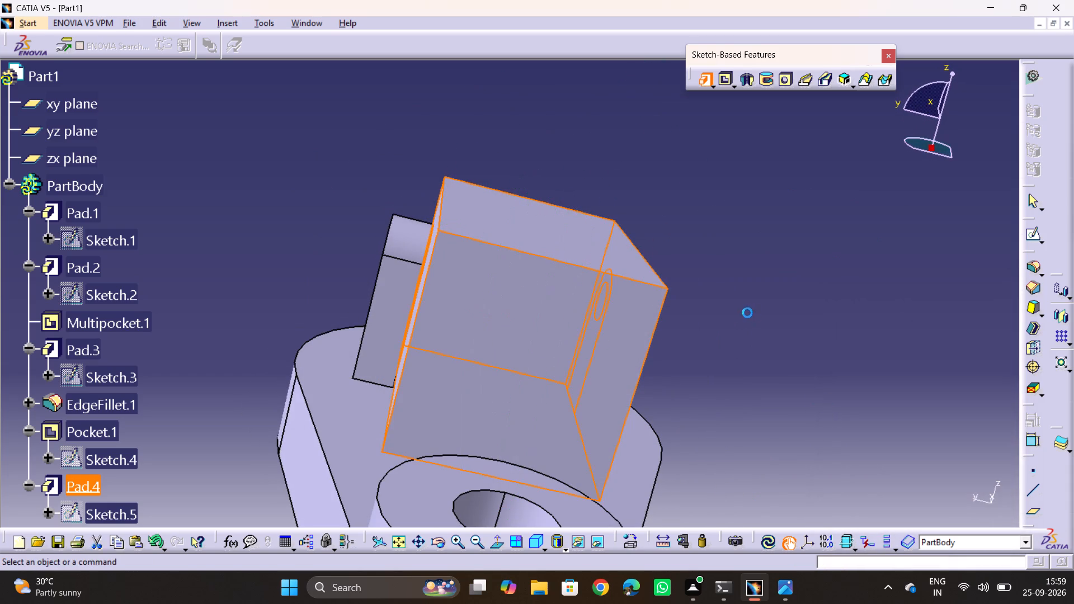
Inspect the central block from several sides and compare it with the reference drawing.
{"action": "middle_click_drag", "start_coordinate": [594, 355], "coordinate": [822, 347]}
{"action": "left_click_drag", "start_coordinate": [594, 355], "coordinate": [822, 347]}
{"action": "middle_click_drag", "start_coordinate": [423, 211], "coordinate": [510, 467]}
{"action": "left_click_drag", "start_coordinate": [425, 212], "coordinate": [509, 468]}
{"action": "middle_click_drag", "start_coordinate": [781, 431], "coordinate": [551, 308]}
{"action": "scroll", "coordinate": [719, 406], "scroll_direction": "down", "scroll_amount": 1}
{"action": "middle_click_drag", "start_coordinate": [720, 406], "coordinate": [717, 410]}
{"action": "left_click_drag", "start_coordinate": [721, 405], "coordinate": [717, 410]}
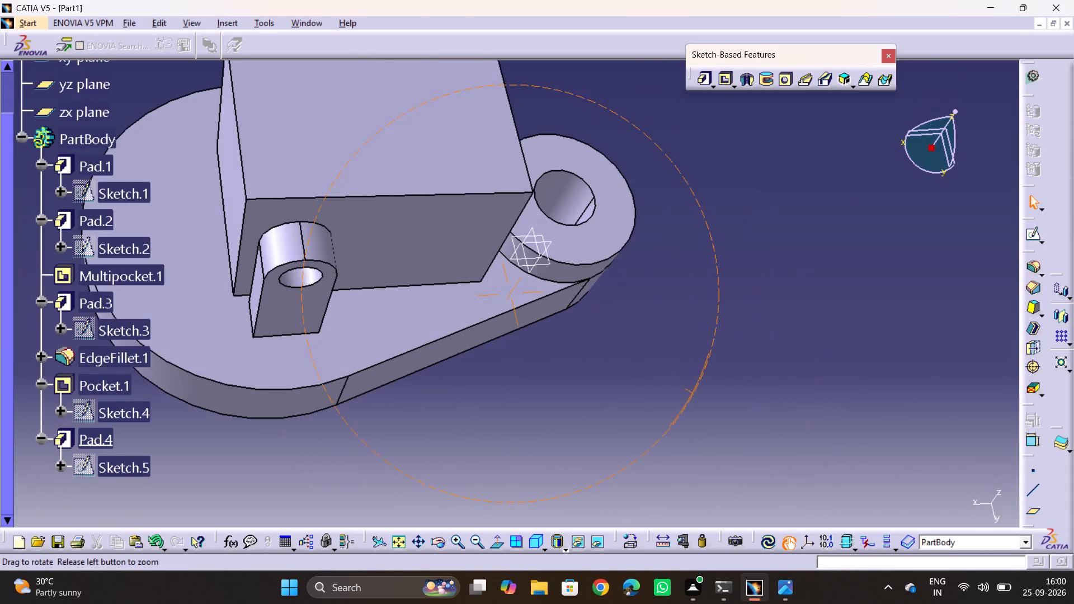
{"action": "left_click_drag", "start_coordinate": [717, 410], "coordinate": [544, 308]}
{"action": "middle_click_drag", "start_coordinate": [717, 410], "coordinate": [544, 308]}
{"action": "middle_click_drag", "start_coordinate": [580, 292], "coordinate": [759, 385]}
{"action": "middle_click_drag", "start_coordinate": [755, 316], "coordinate": [877, 361]}
{"action": "left_click_drag", "start_coordinate": [755, 315], "coordinate": [877, 363]}
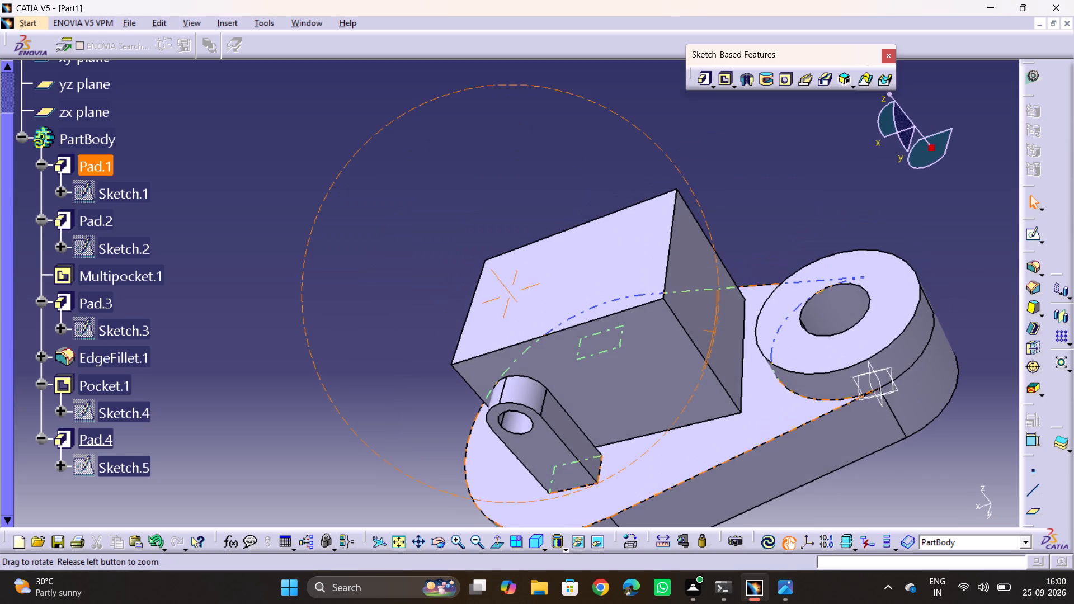
{"action": "middle_click_drag", "start_coordinate": [727, 479], "coordinate": [647, 415]}
{"action": "middle_click_drag", "start_coordinate": [665, 383], "coordinate": [728, 409]}
{"action": "left_click_drag", "start_coordinate": [665, 383], "coordinate": [728, 409]}
{"action": "middle_click_drag", "start_coordinate": [708, 367], "coordinate": [770, 443]}
{"action": "left_click", "coordinate": [531, 218]}
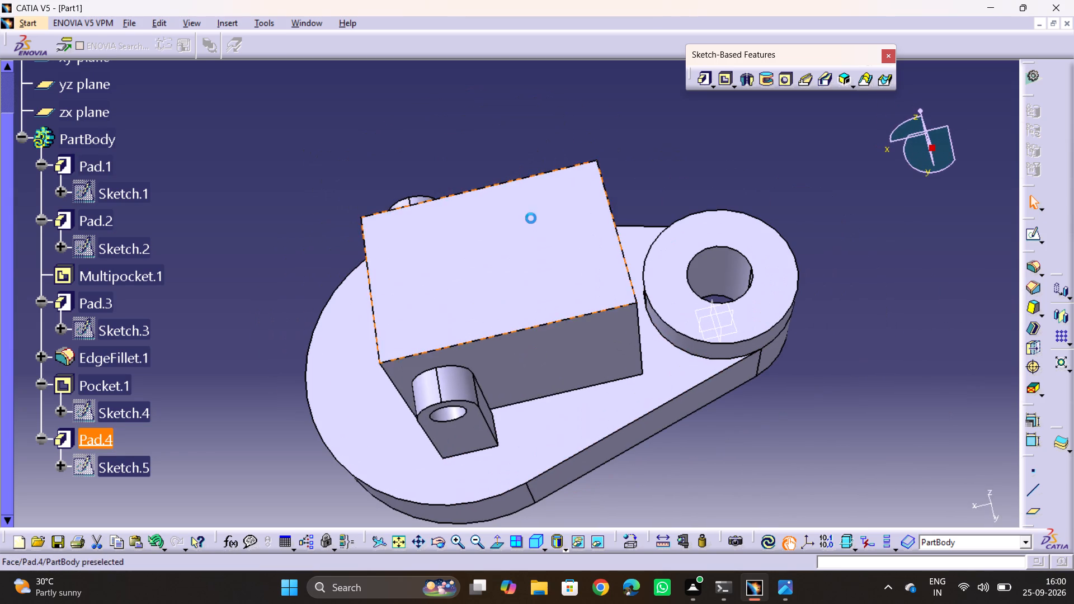
{"action": "left_click", "coordinate": [785, 389]}
{"action": "key", "text": "alt+Tab"}
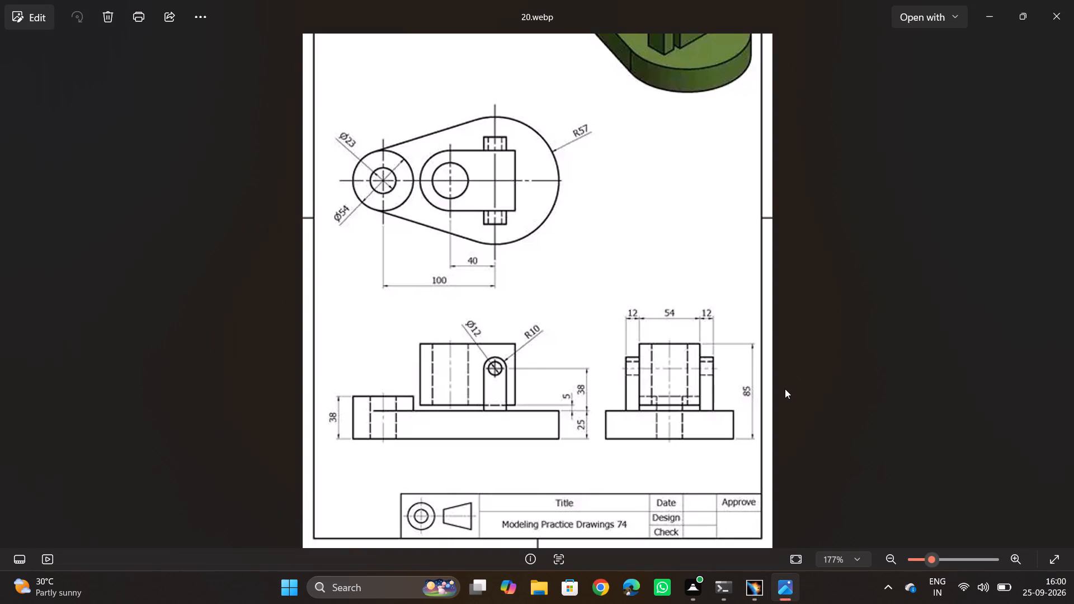
{"action": "key", "text": "alt+Tab"}
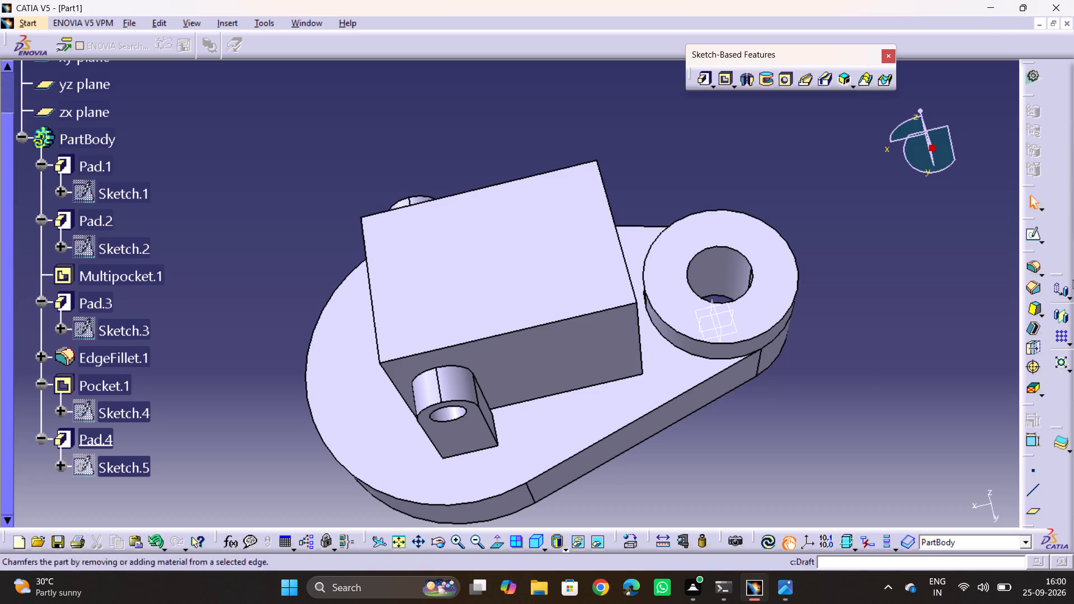
Round the central block's two vertical edges facing the round boss with a 27 mm edge fillet.
{"action": "left_click", "coordinate": [1030, 266]}
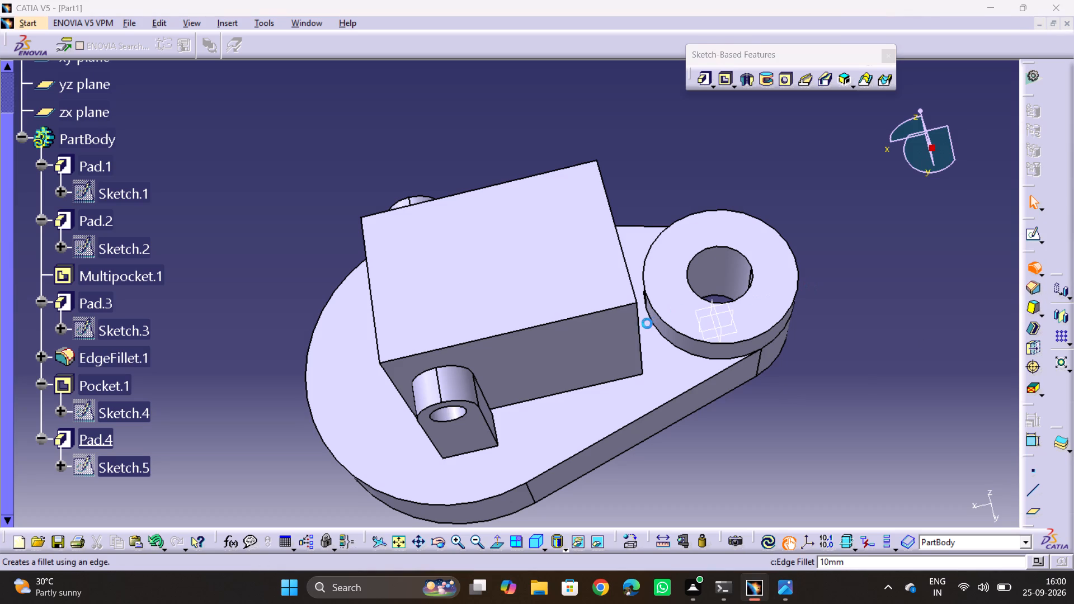
{"action": "left_click", "coordinate": [640, 331]}
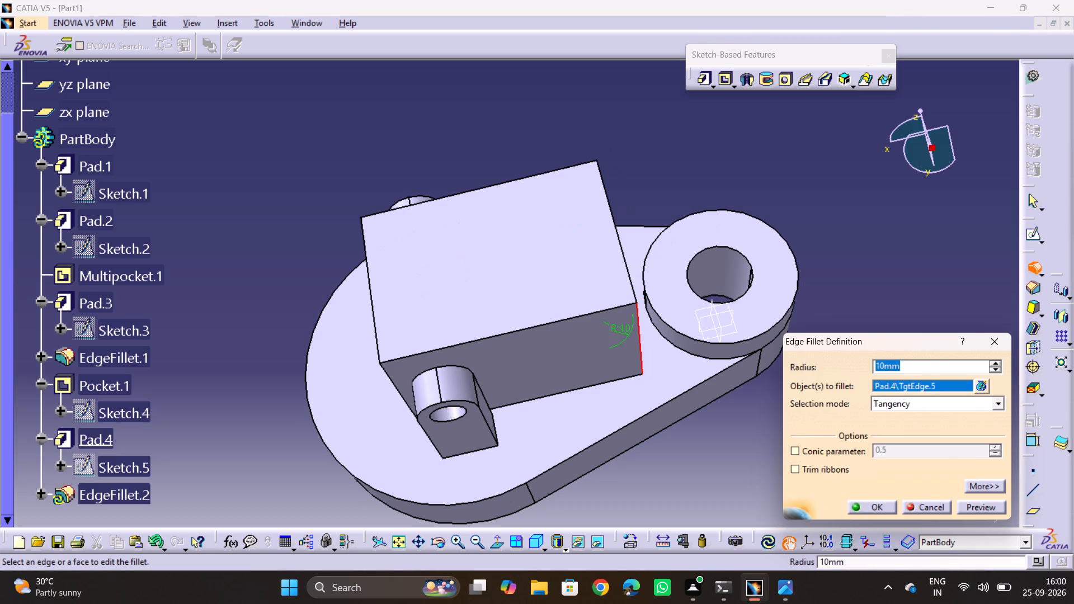
{"action": "middle_click_drag", "start_coordinate": [720, 243], "coordinate": [567, 236]}
{"action": "left_click_drag", "start_coordinate": [718, 243], "coordinate": [567, 236]}
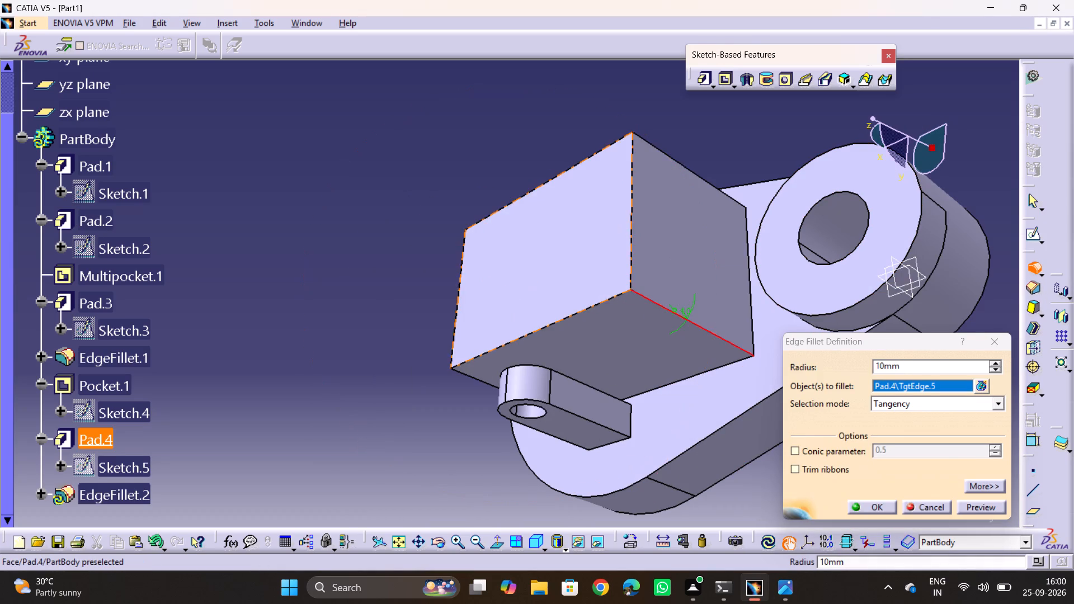
{"action": "left_click", "coordinate": [656, 151]}
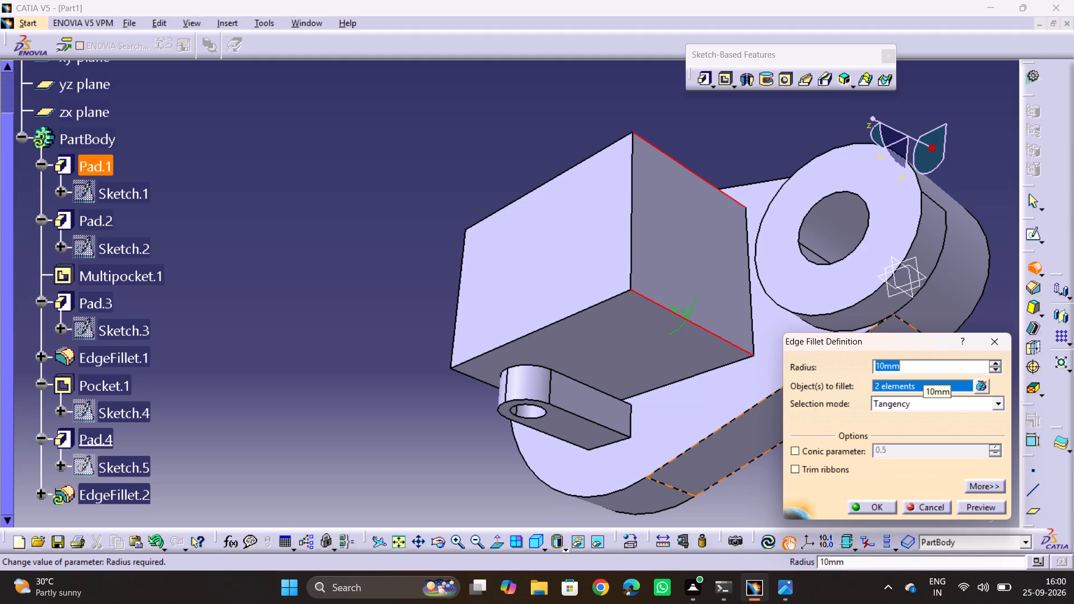
{"action": "key", "text": "alt+Tab"}
{"action": "key", "text": "alt+Tab"}
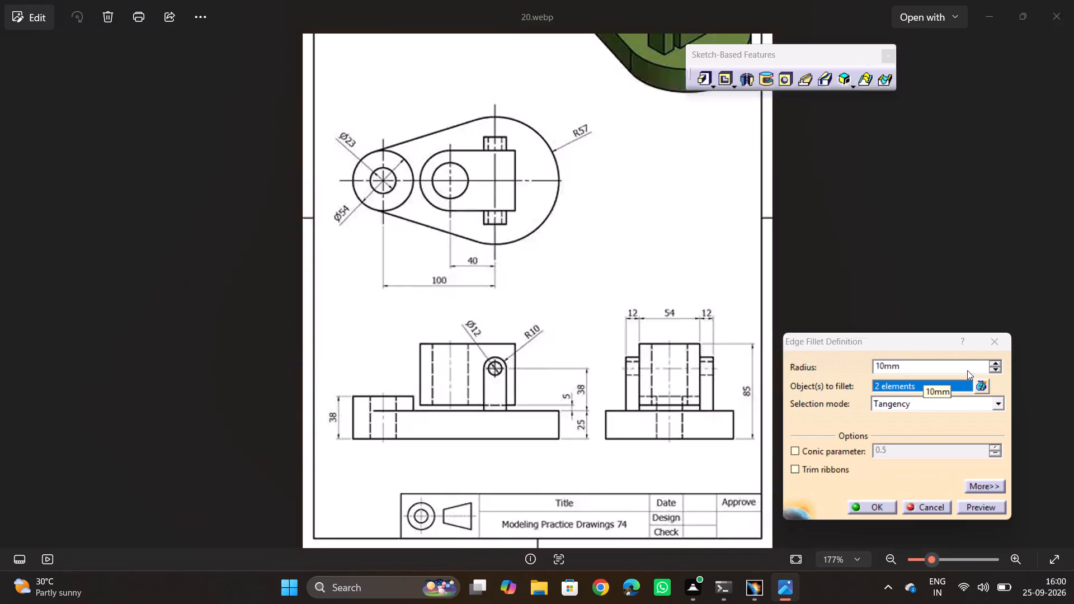
{"action": "type", "text": "23"}
{"action": "left_click", "coordinate": [995, 504]}
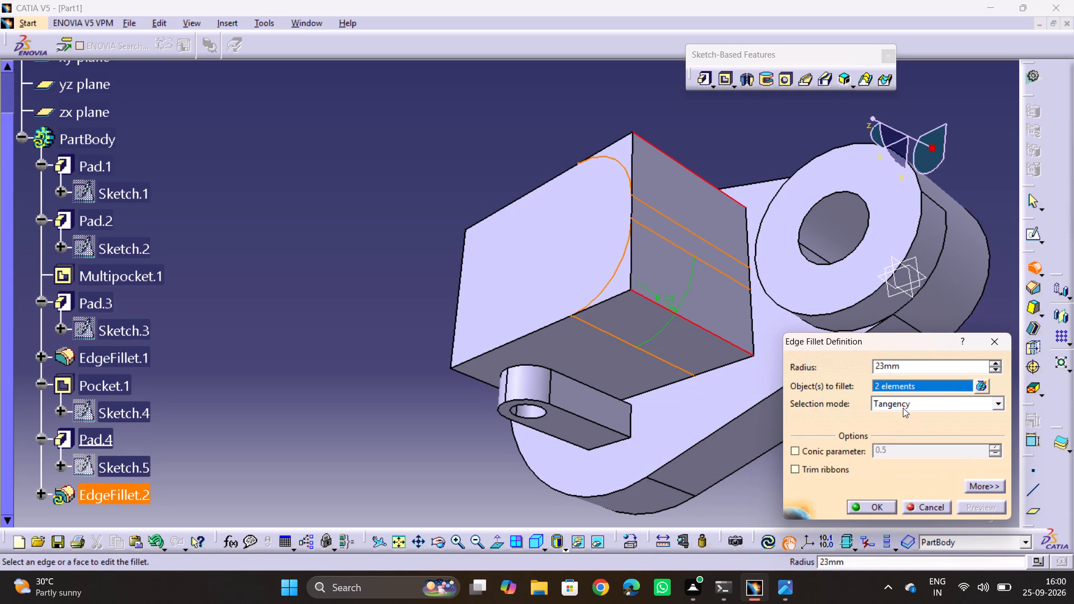
{"action": "double_click", "coordinate": [896, 372]}
{"action": "type", "text": "27"}
{"action": "left_click", "coordinate": [943, 489]}
{"action": "left_click", "coordinate": [882, 505]}
{"action": "left_click", "coordinate": [229, 233]}
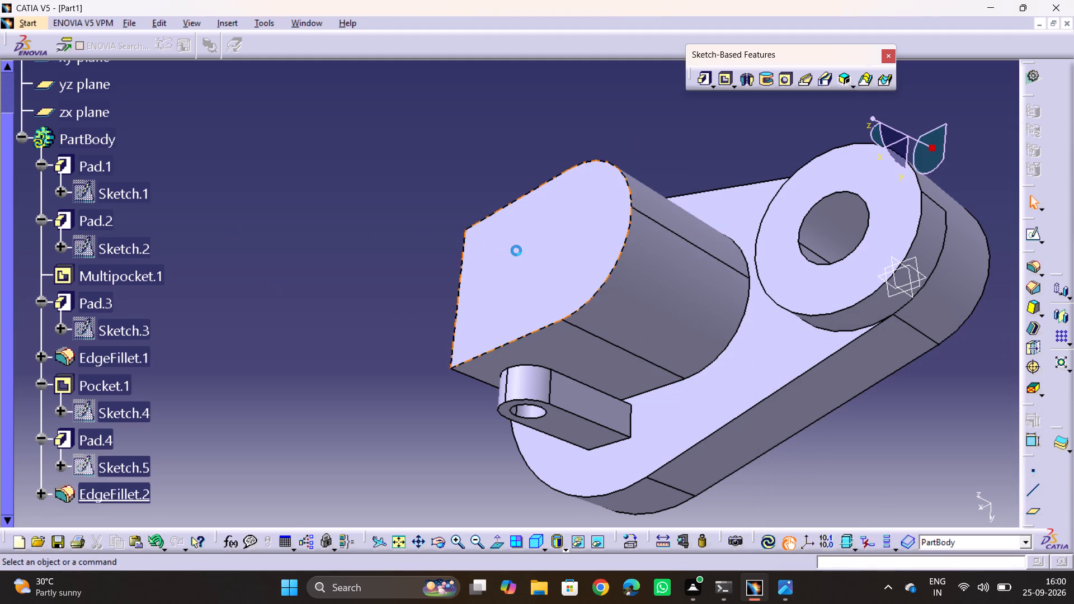
Start a blind hole on the central block's top face near its rounded end, with a 40 mm diameter.
{"action": "left_click", "coordinate": [574, 255]}
{"action": "left_click_drag", "start_coordinate": [1035, 364], "coordinate": [981, 424]}
{"action": "left_click", "coordinate": [782, 81]}
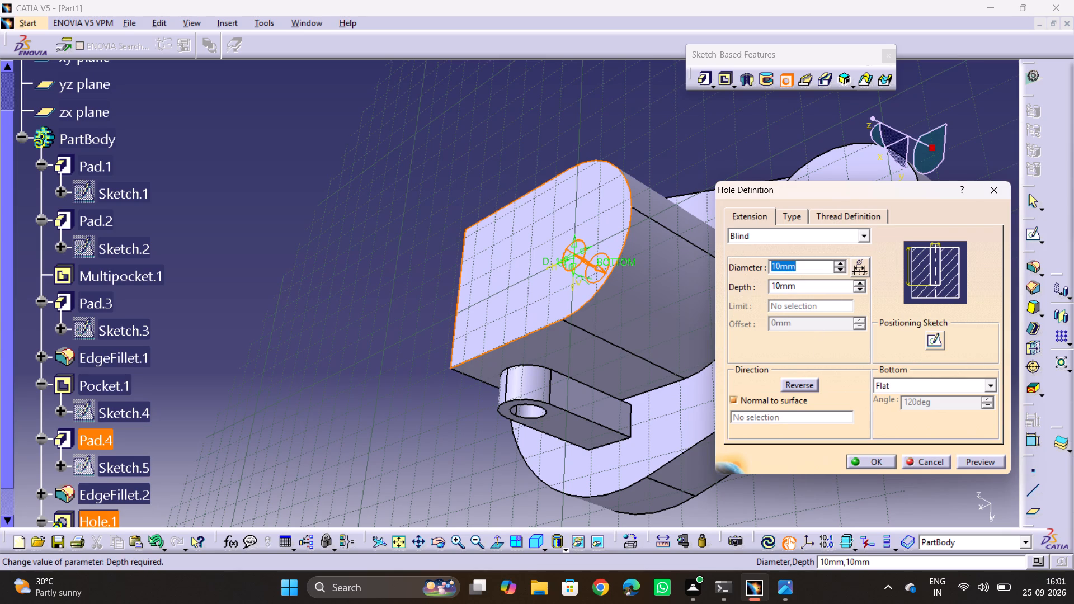
{"action": "key", "text": "alt+Tab"}
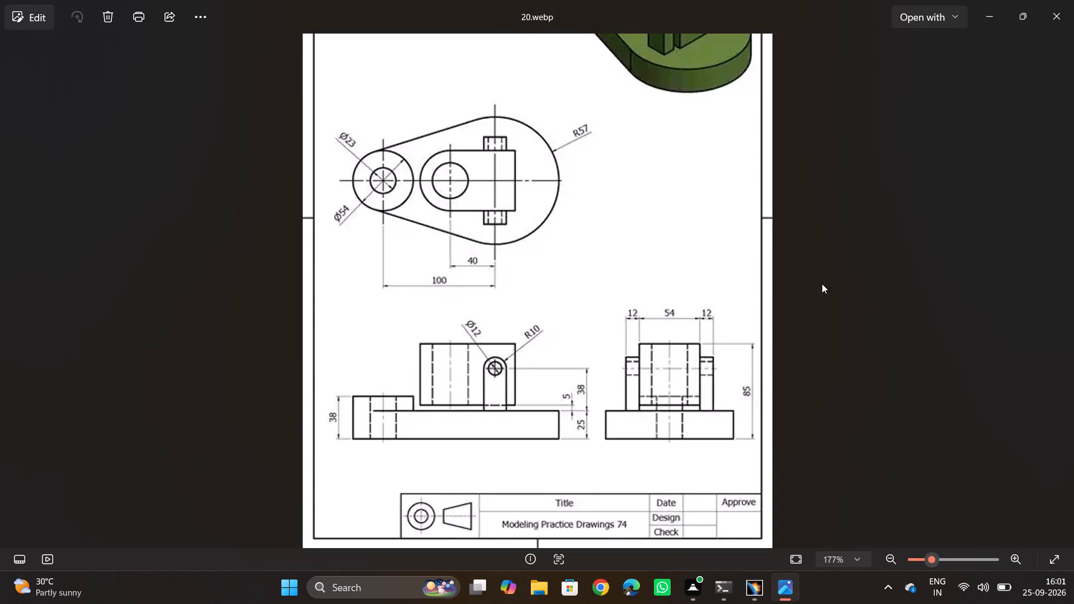
{"action": "key", "text": "alt+Tab"}
{"action": "key", "text": "alt+Tab"}
{"action": "key", "text": "alt+Tab"}
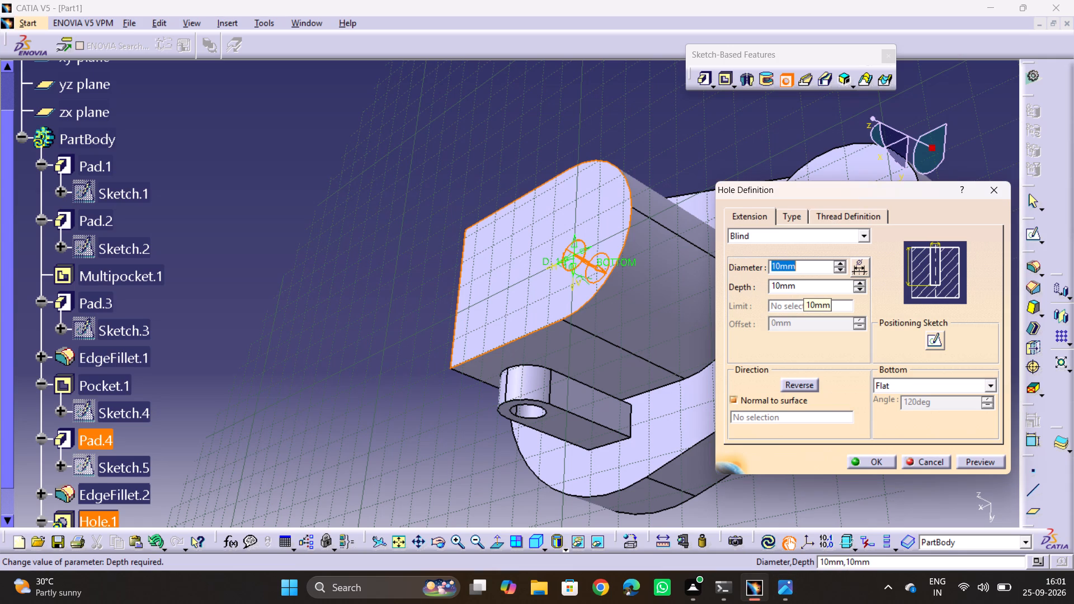
{"action": "type", "text": "40"}
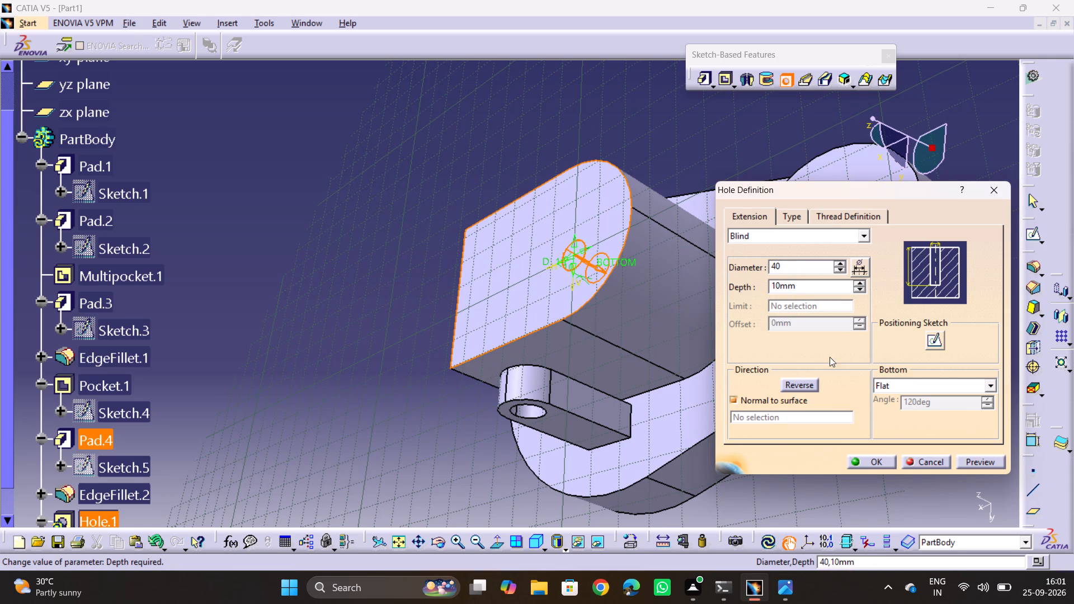
{"action": "left_click", "coordinate": [764, 354]}
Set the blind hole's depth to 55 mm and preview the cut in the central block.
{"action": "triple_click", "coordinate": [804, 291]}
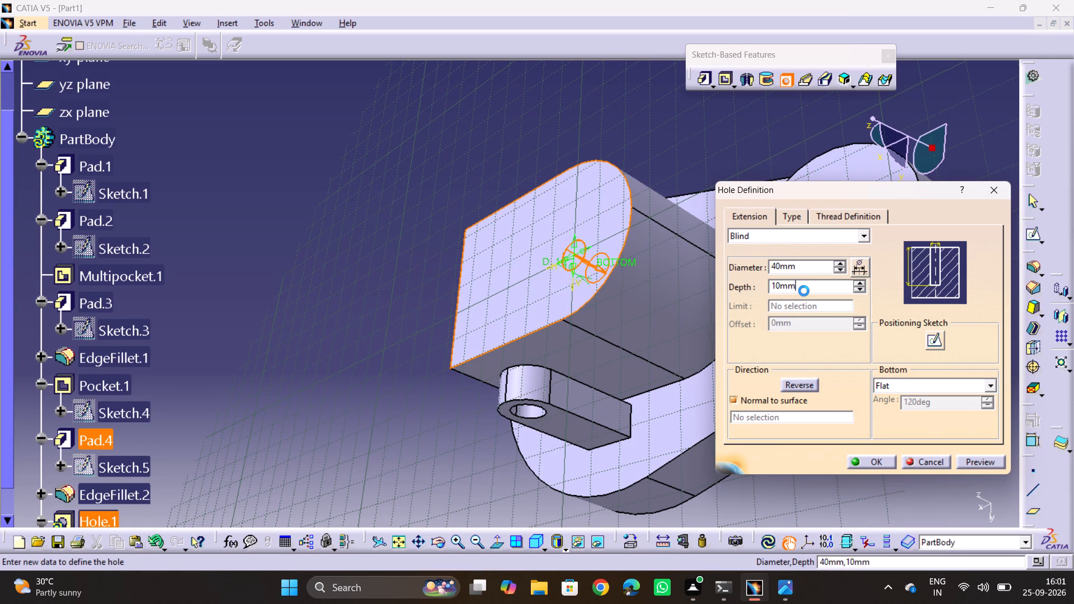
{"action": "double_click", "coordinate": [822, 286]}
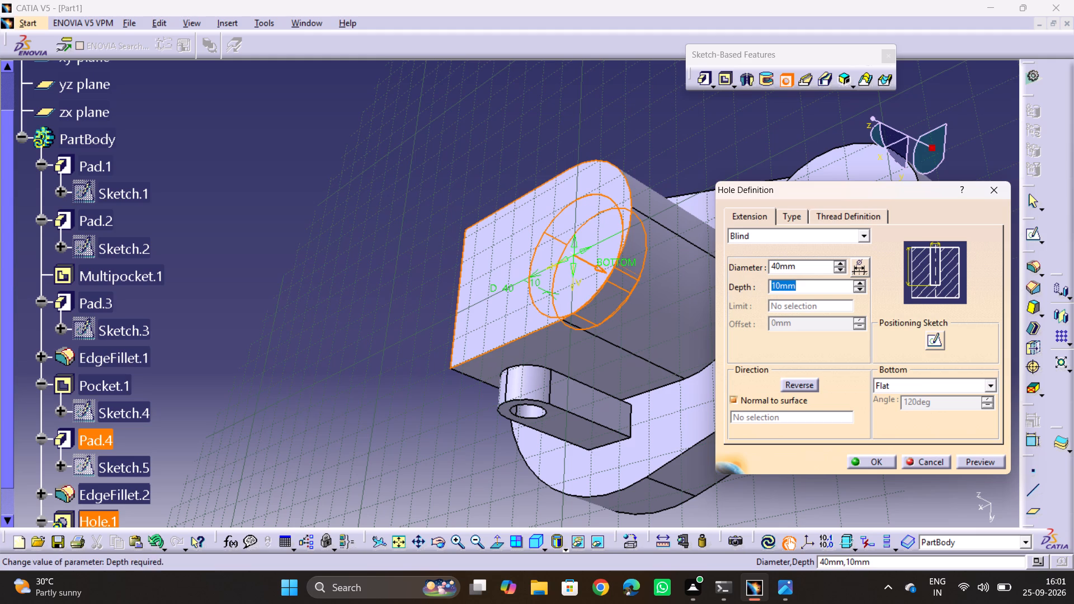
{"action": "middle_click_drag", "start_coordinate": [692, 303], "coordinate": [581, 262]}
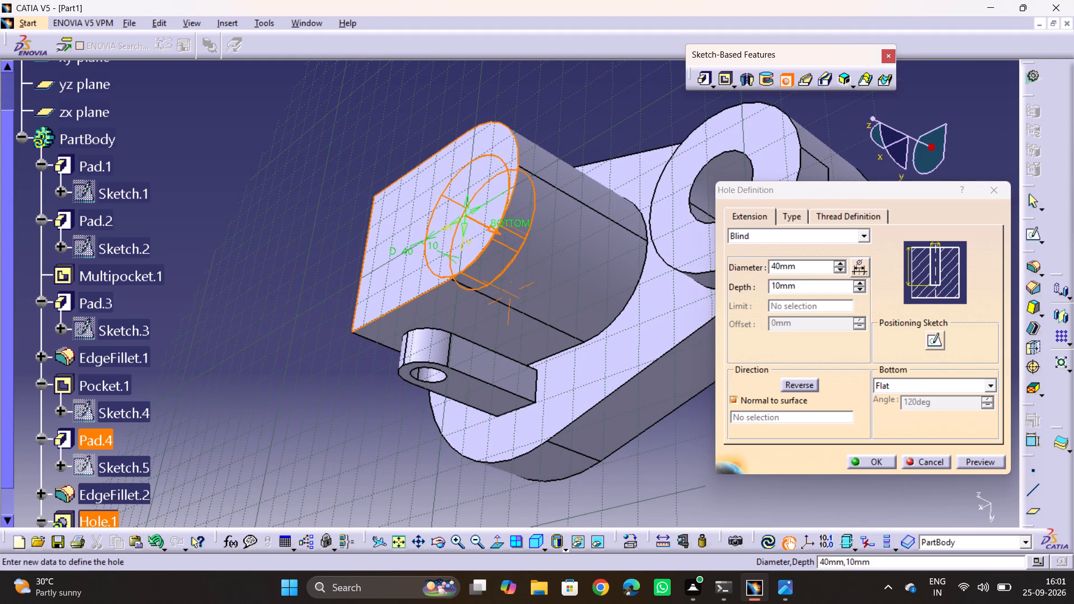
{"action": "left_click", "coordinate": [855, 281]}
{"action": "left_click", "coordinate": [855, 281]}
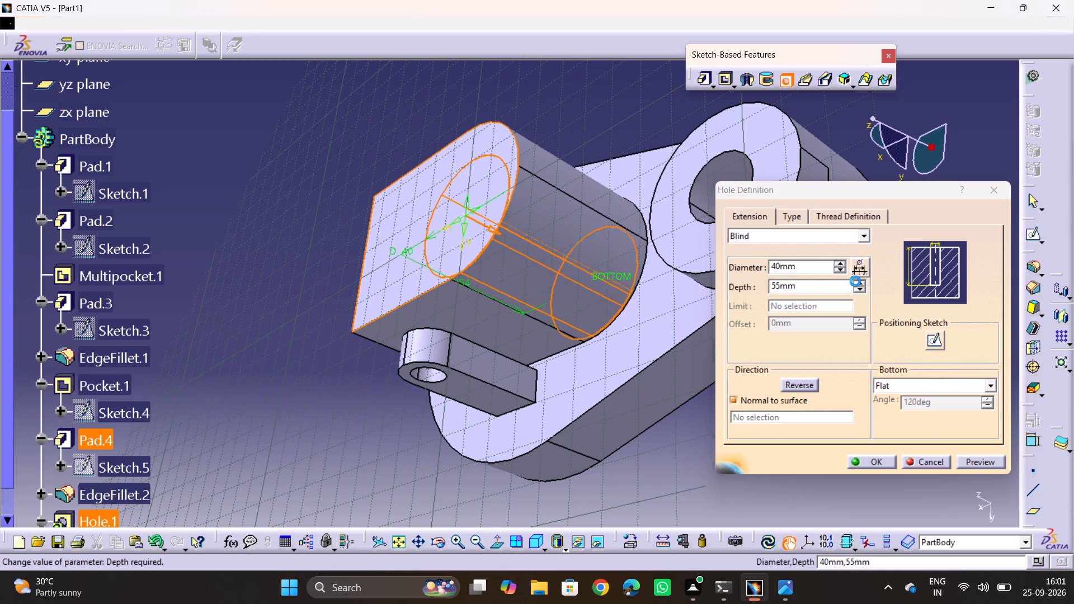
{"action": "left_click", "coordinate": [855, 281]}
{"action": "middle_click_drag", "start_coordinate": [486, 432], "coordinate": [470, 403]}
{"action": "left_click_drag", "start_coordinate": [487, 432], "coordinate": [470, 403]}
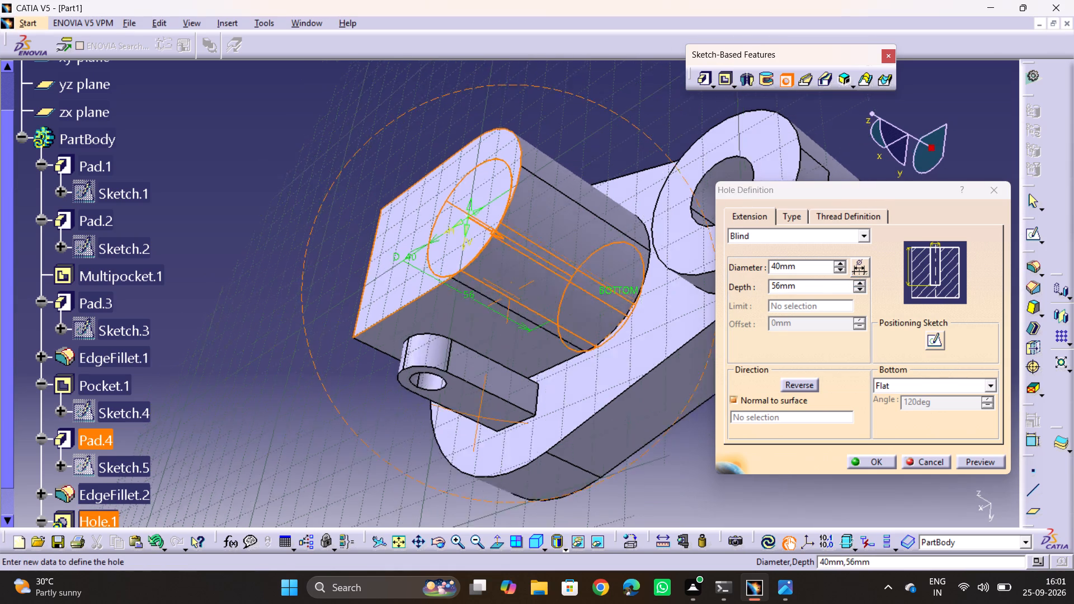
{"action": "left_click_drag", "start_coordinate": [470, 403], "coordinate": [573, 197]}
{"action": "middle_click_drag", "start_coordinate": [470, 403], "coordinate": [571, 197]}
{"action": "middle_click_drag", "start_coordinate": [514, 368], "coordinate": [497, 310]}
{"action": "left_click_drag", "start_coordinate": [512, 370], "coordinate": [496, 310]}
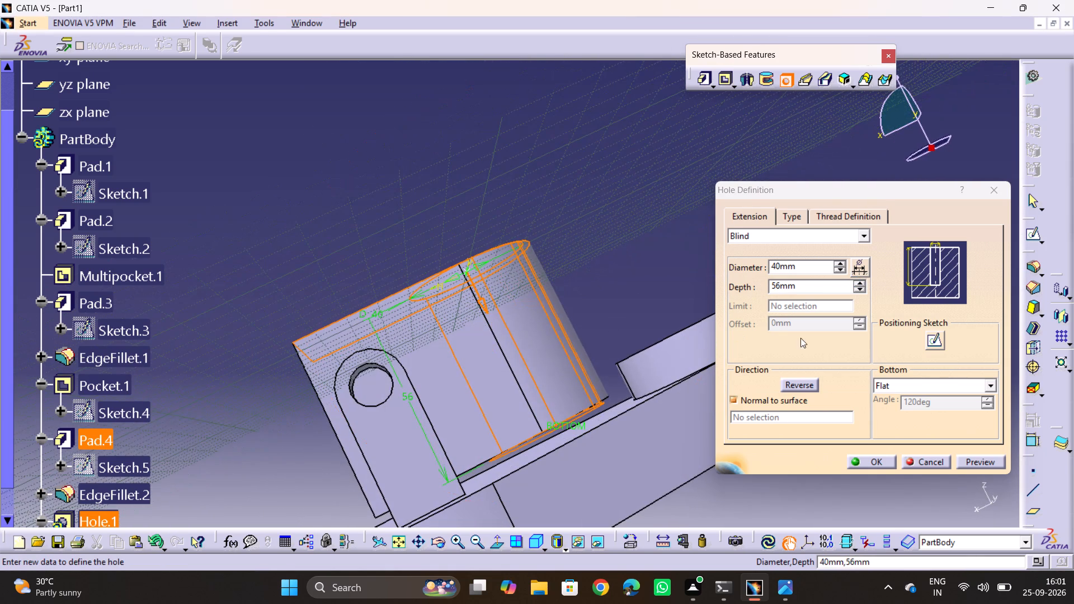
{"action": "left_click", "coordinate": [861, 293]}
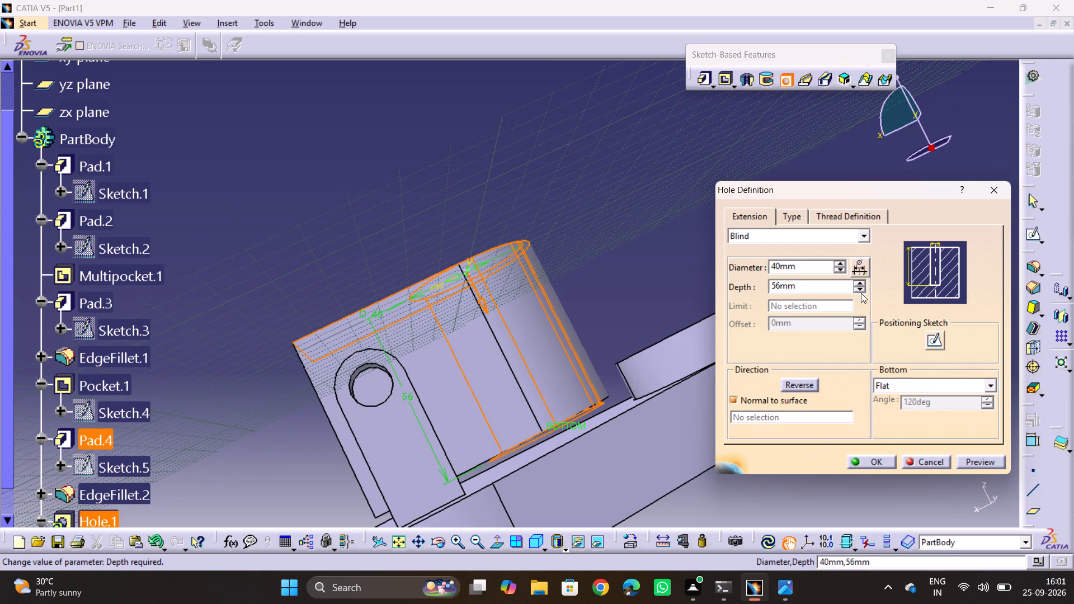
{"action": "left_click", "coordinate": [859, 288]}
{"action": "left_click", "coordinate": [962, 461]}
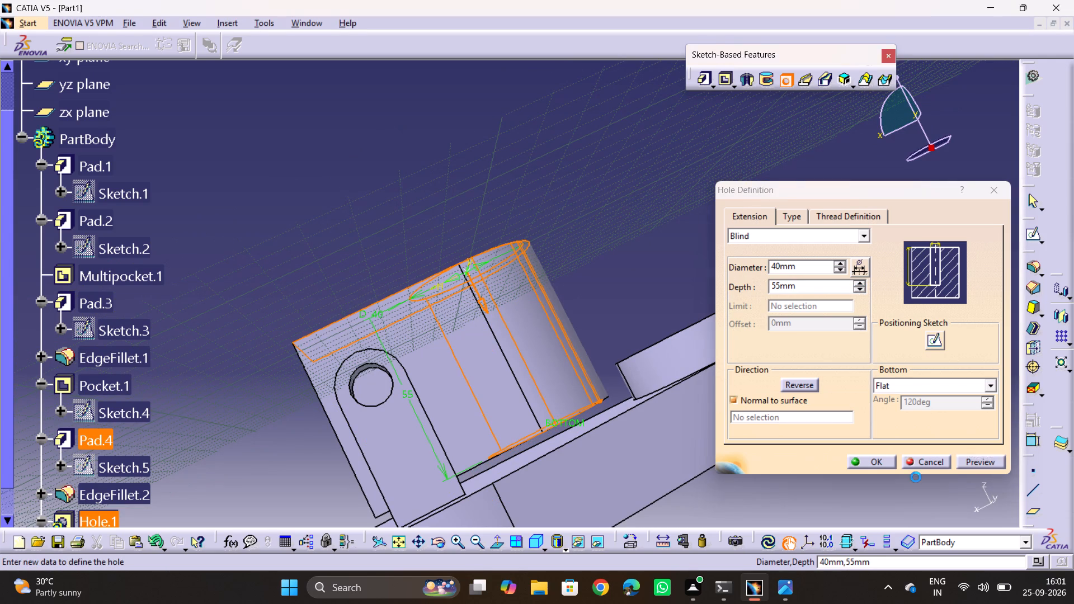
In the hole's positioning sketch, make the centre point concentric with the block's rounded edge, exit the sketch and preview the hole.
{"action": "scroll", "coordinate": [591, 459], "scroll_direction": "down", "scroll_amount": 1}
{"action": "middle_click_drag", "start_coordinate": [591, 459], "coordinate": [566, 419]}
{"action": "left_click_drag", "start_coordinate": [590, 458], "coordinate": [566, 419]}
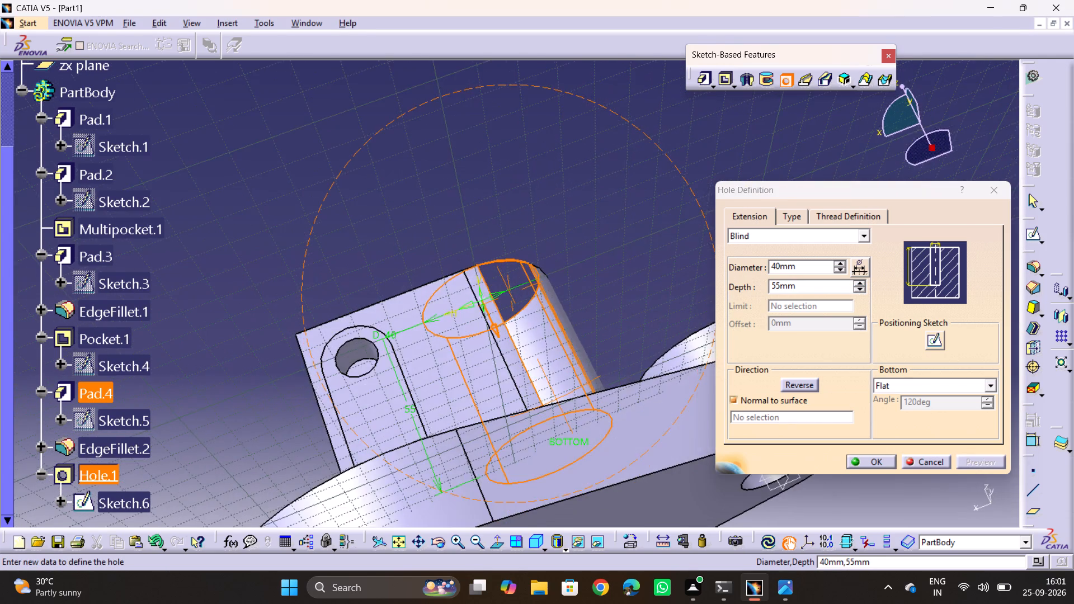
{"action": "left_click_drag", "start_coordinate": [566, 419], "coordinate": [593, 492]}
{"action": "middle_click_drag", "start_coordinate": [566, 419], "coordinate": [596, 492]}
{"action": "middle_click_drag", "start_coordinate": [535, 271], "coordinate": [597, 414]}
{"action": "left_click_drag", "start_coordinate": [534, 276], "coordinate": [597, 414]}
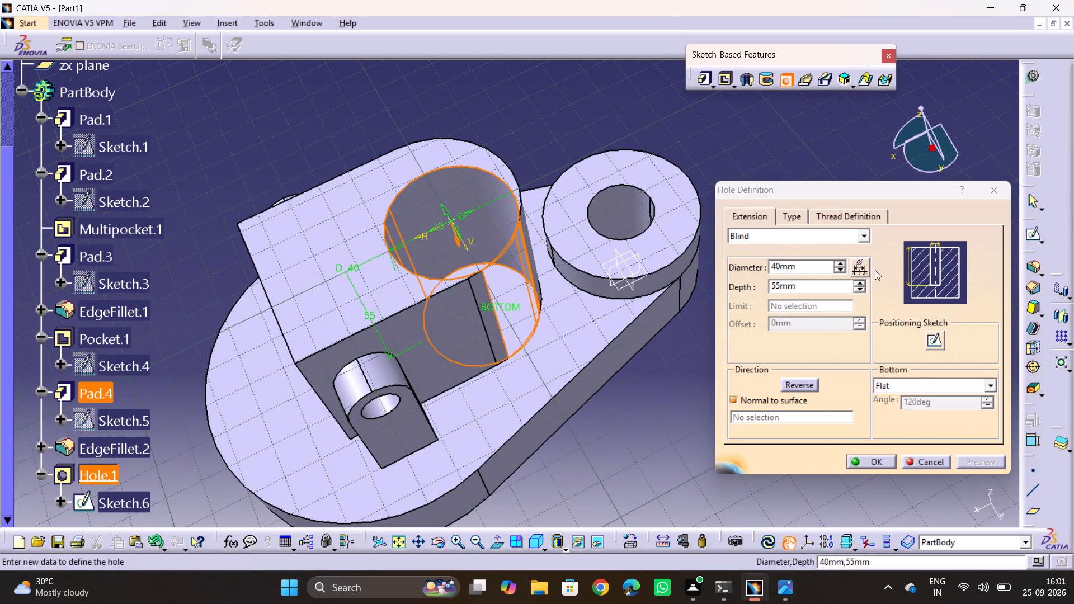
{"action": "left_click", "coordinate": [934, 343]}
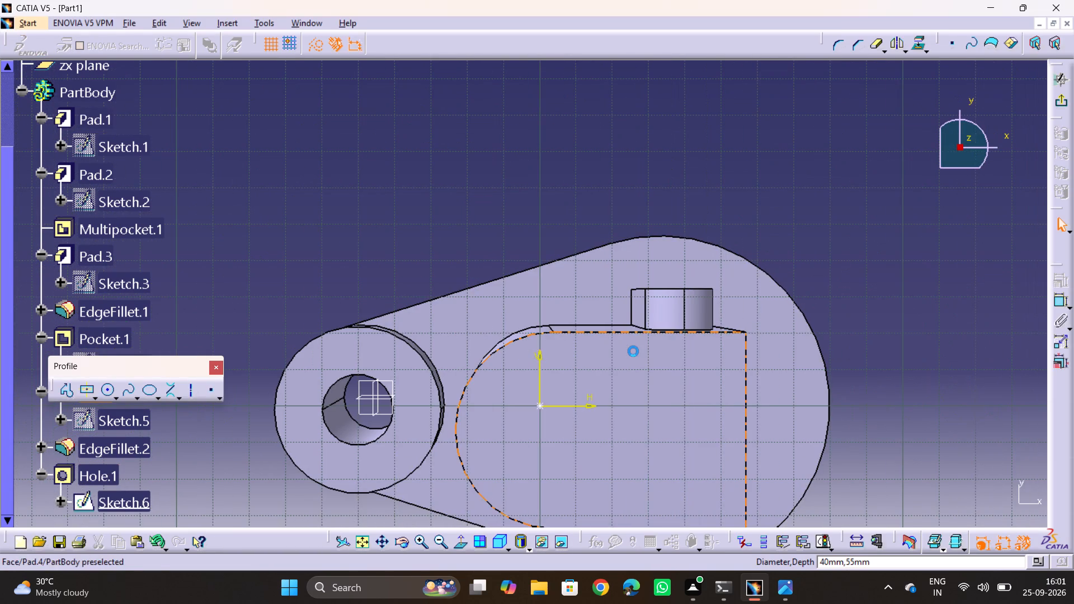
{"action": "middle_click_drag", "start_coordinate": [632, 353], "coordinate": [664, 246]}
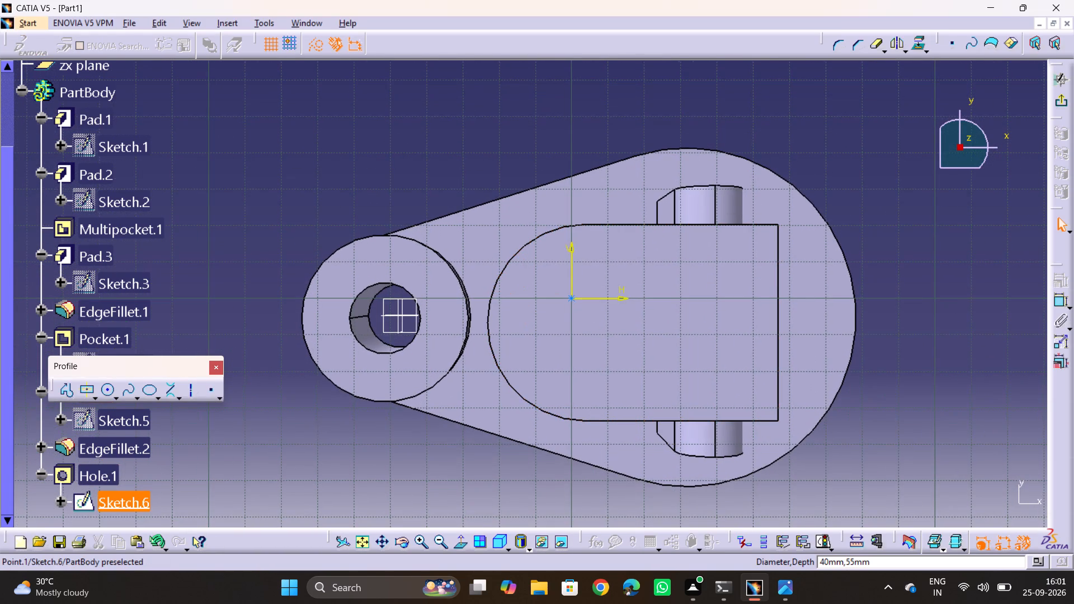
{"action": "left_click", "coordinate": [572, 299]}
{"action": "left_click", "coordinate": [487, 307], "text": "ctrl"}
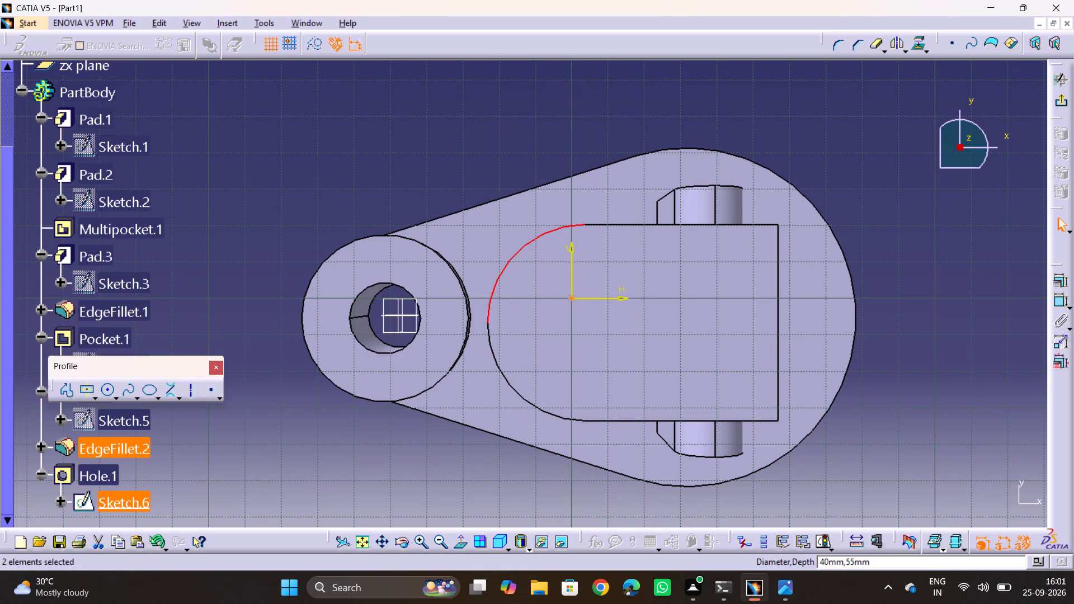
{"action": "left_click", "coordinate": [1059, 282]}
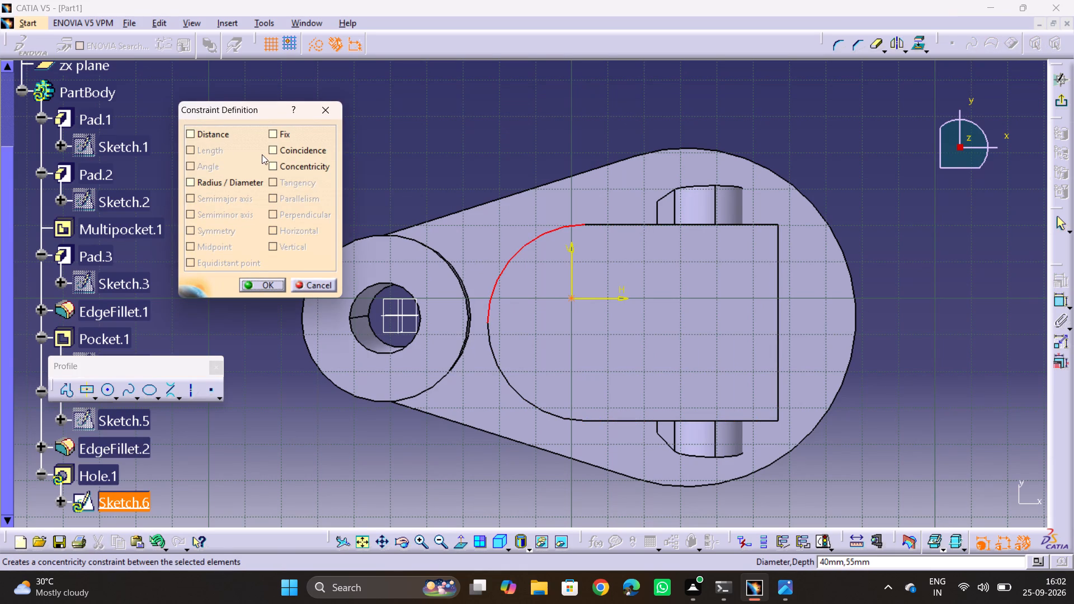
{"action": "left_click", "coordinate": [281, 164]}
{"action": "left_click", "coordinate": [268, 284]}
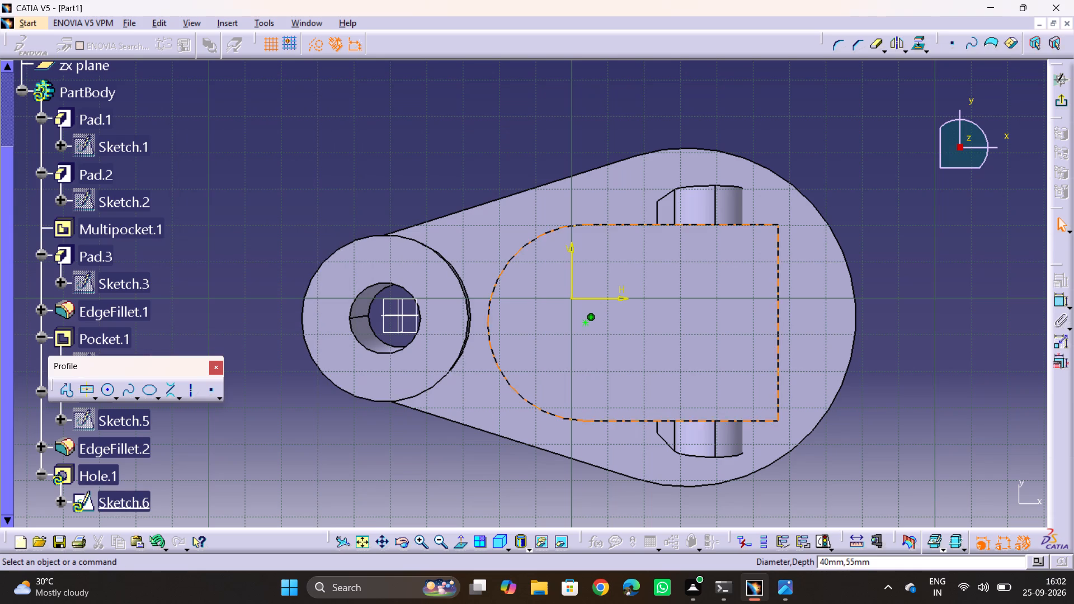
{"action": "left_click", "coordinate": [1070, 97]}
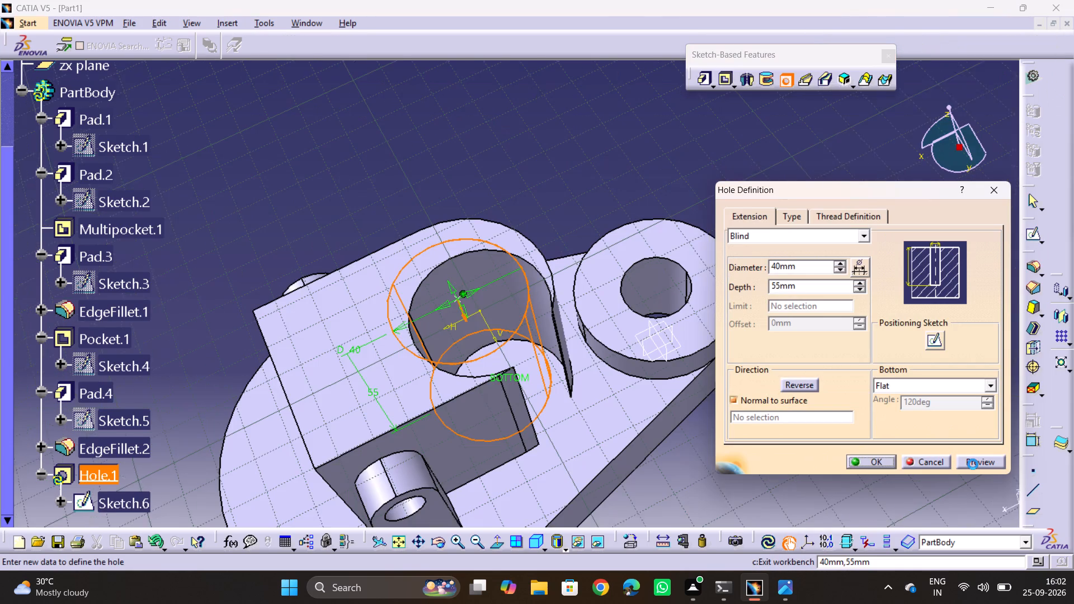
{"action": "left_click", "coordinate": [973, 464]}
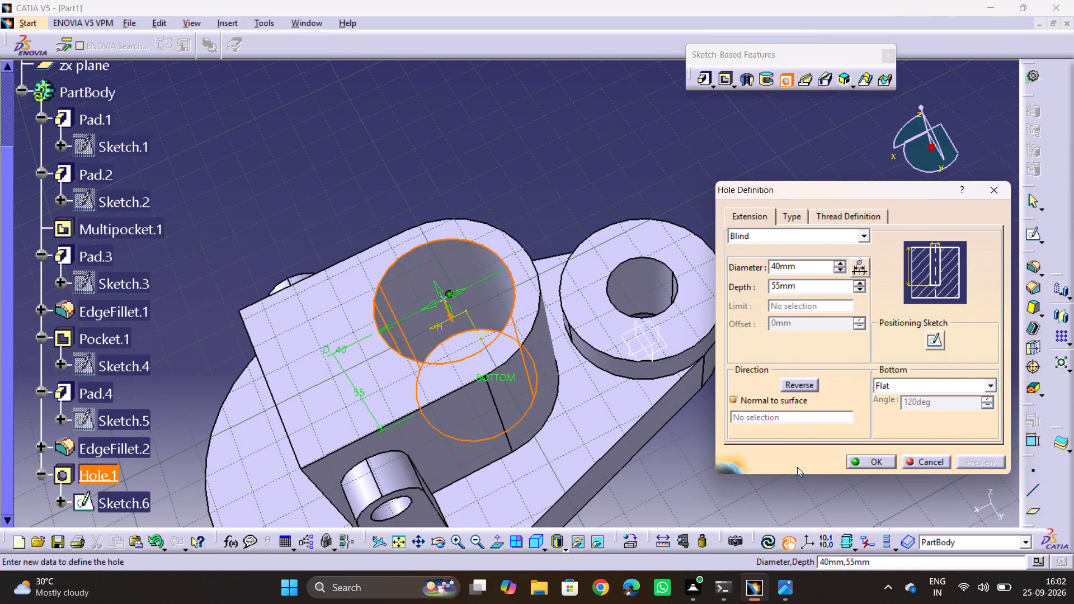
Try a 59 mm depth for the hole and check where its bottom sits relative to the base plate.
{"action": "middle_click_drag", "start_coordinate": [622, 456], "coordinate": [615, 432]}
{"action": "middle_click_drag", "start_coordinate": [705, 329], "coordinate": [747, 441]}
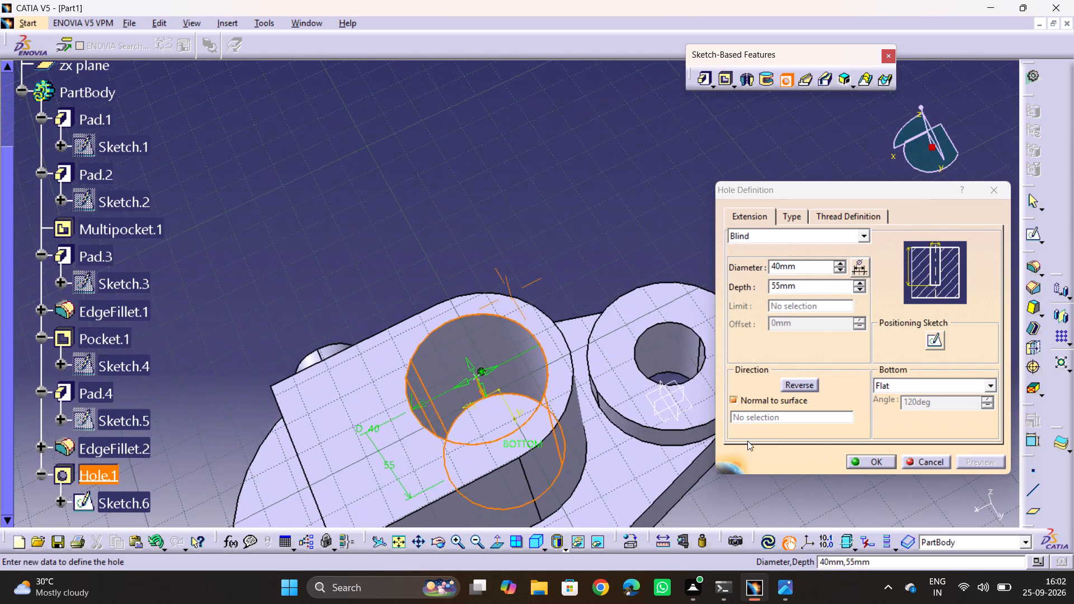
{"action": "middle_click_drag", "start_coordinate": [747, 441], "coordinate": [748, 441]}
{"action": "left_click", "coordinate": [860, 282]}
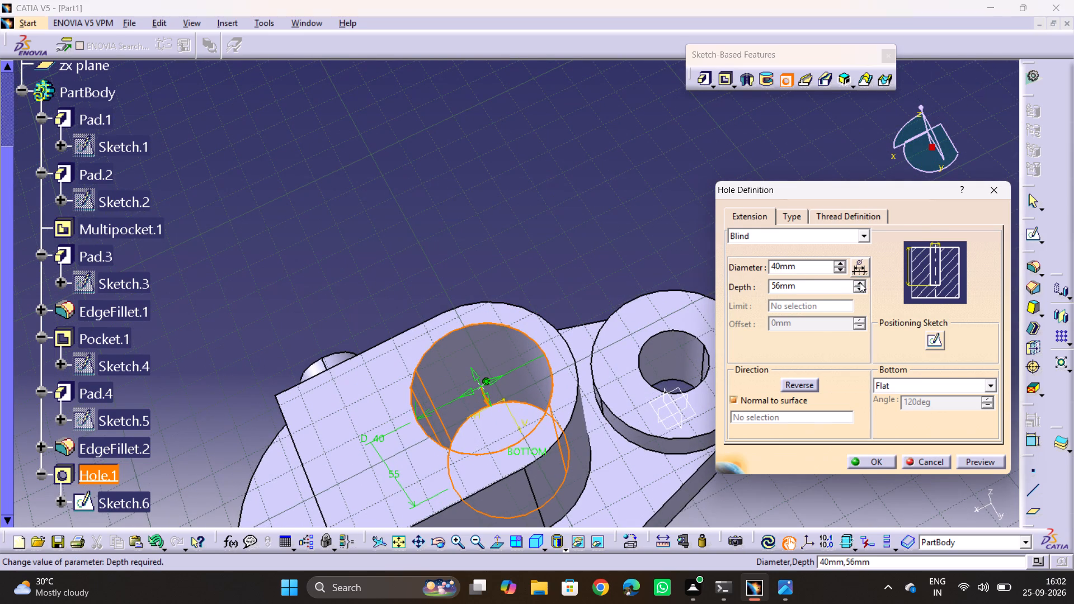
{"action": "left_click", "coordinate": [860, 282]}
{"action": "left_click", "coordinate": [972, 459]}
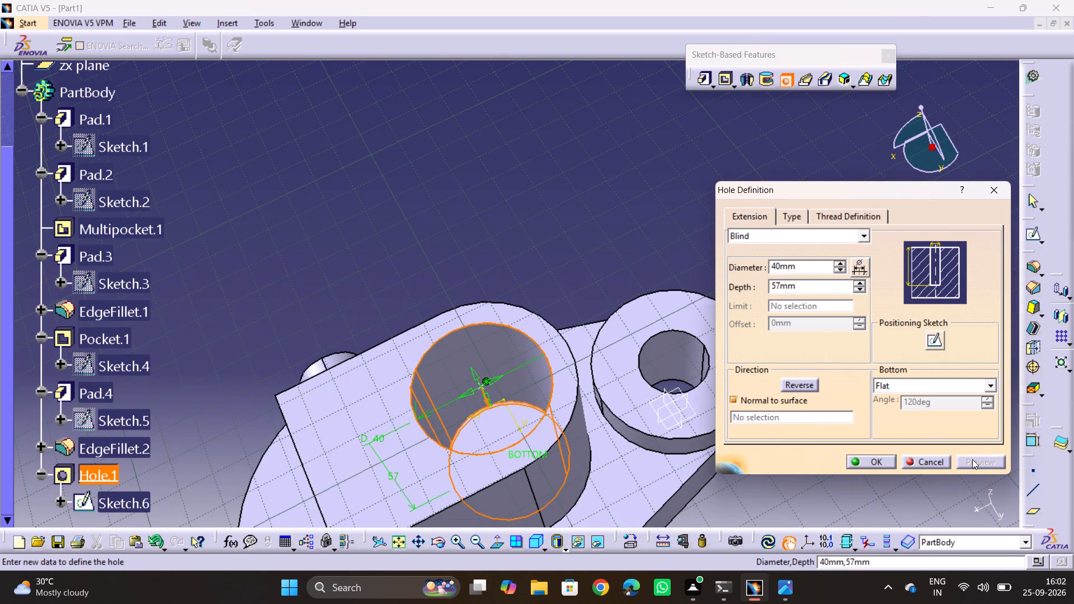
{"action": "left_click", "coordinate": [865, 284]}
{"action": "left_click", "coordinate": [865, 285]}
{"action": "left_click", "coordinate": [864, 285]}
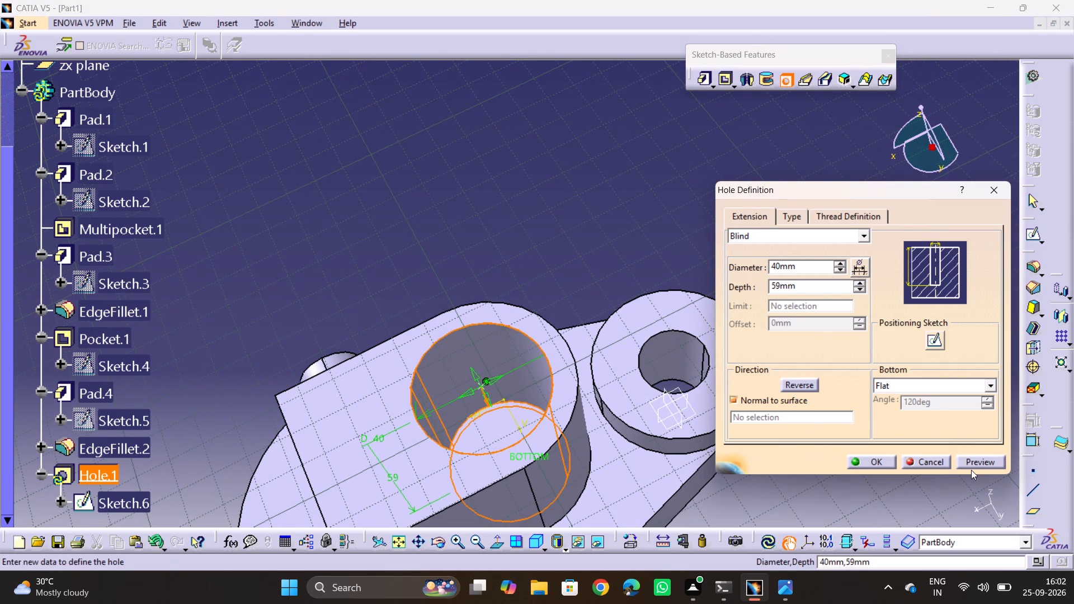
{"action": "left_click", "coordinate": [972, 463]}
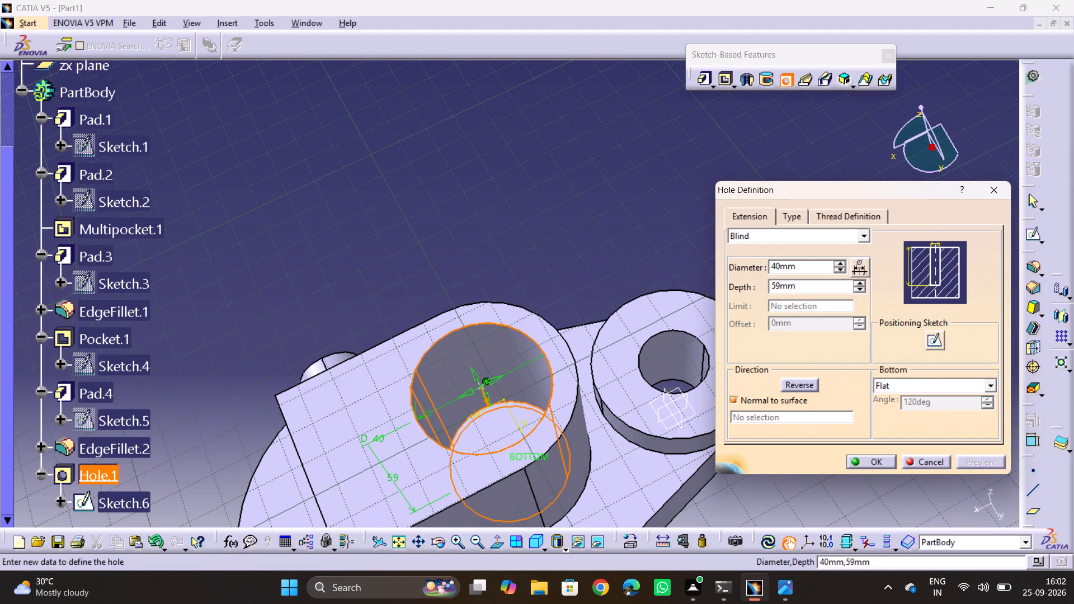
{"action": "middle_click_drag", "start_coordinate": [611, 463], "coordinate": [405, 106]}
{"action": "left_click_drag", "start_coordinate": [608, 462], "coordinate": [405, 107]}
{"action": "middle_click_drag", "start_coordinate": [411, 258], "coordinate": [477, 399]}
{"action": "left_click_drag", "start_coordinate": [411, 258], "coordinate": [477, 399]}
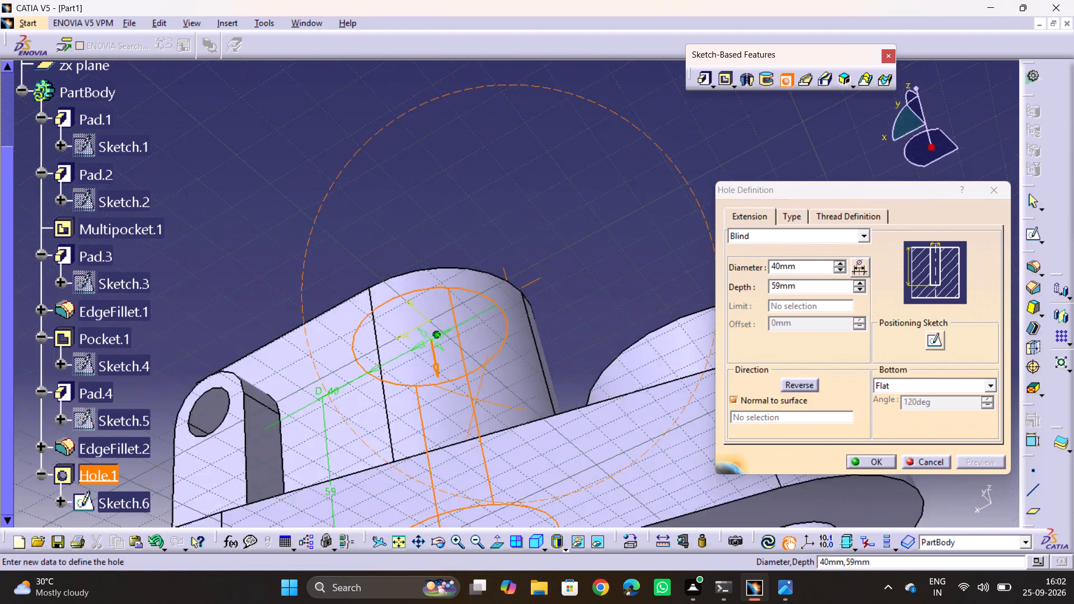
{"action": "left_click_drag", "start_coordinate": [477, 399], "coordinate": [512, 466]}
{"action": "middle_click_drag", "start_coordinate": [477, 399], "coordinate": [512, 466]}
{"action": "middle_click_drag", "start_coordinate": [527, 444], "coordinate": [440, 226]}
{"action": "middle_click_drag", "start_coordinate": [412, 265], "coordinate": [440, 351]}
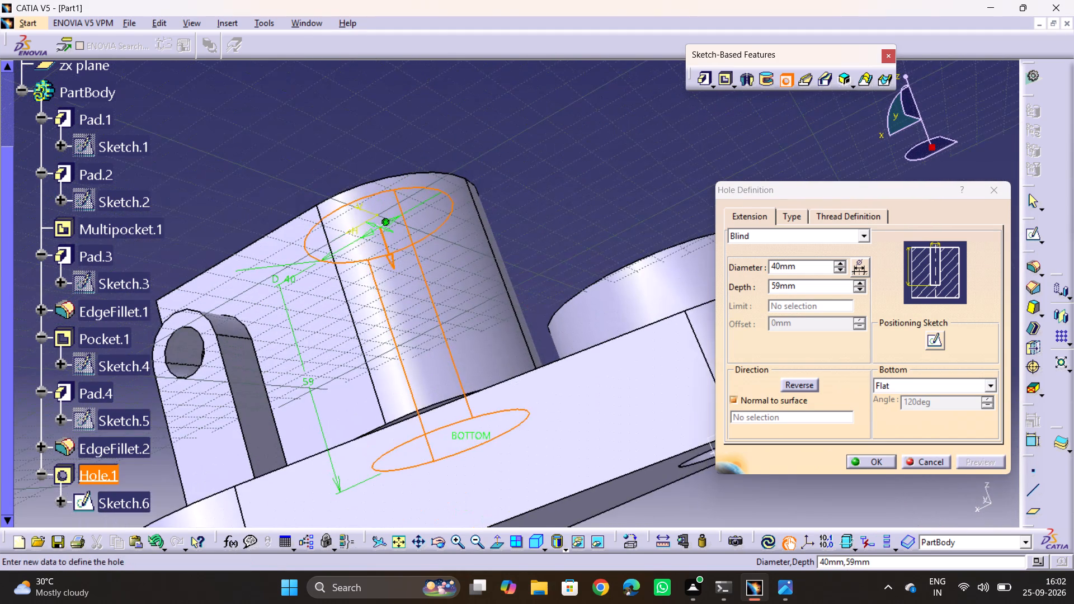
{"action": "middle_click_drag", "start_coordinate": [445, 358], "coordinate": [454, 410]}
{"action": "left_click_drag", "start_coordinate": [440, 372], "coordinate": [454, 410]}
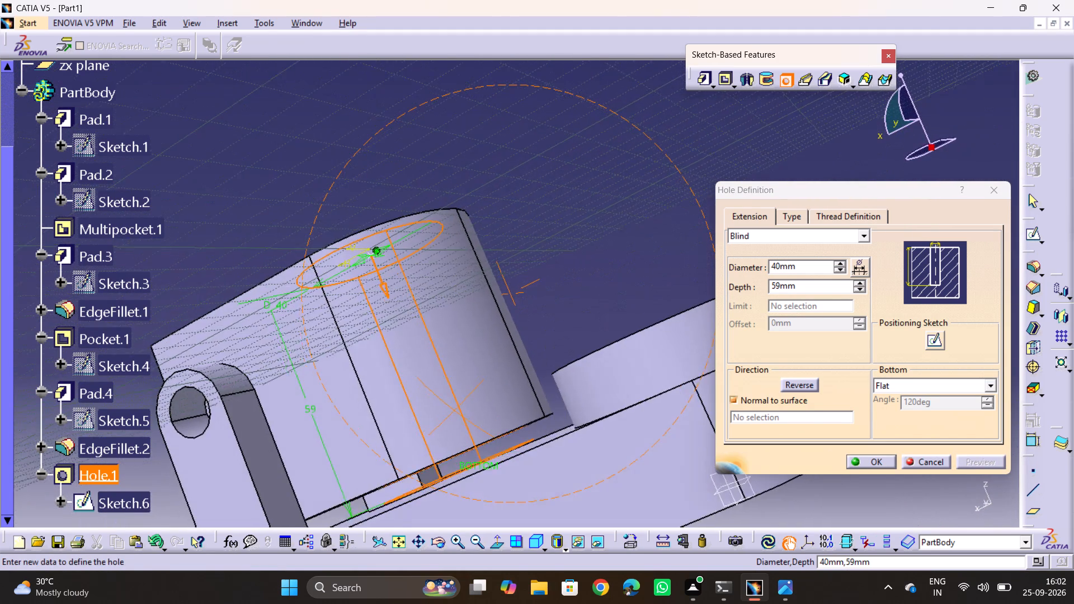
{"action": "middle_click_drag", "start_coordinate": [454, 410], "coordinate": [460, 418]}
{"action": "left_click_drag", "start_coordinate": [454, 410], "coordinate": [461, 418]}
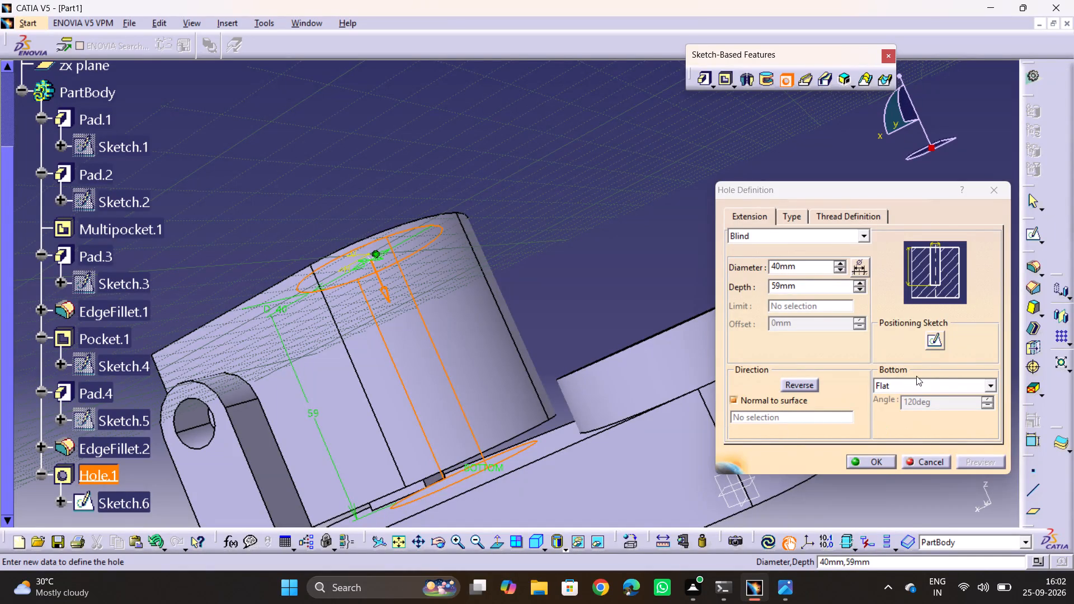
Set the hole's depth to 57 mm and create the 40 mm hole in the central block.
{"action": "left_click", "coordinate": [862, 287]}
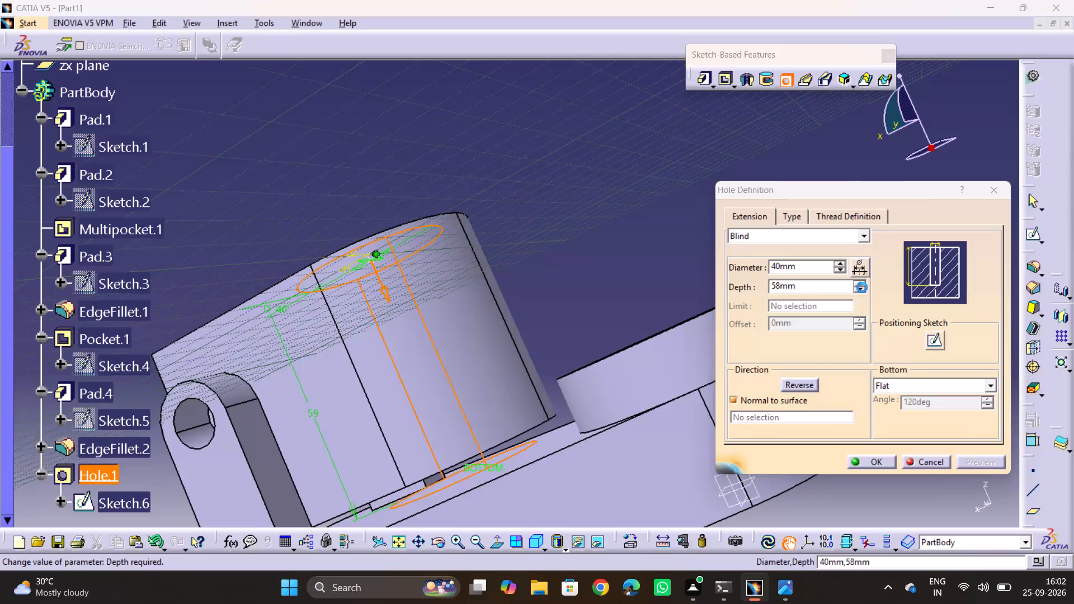
{"action": "left_click", "coordinate": [859, 289]}
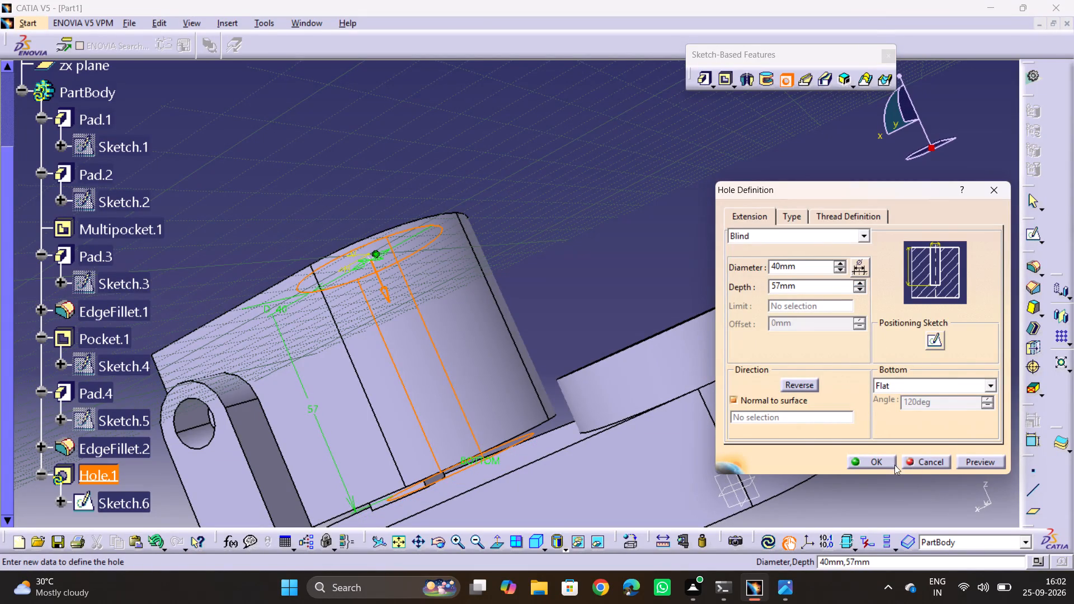
{"action": "left_click", "coordinate": [883, 461]}
Inspect the finished hole and the central block from above, below and the side.
{"action": "left_click", "coordinate": [576, 229]}
{"action": "scroll", "coordinate": [453, 220], "scroll_direction": "down", "scroll_amount": 1}
{"action": "middle_click_drag", "start_coordinate": [341, 165], "coordinate": [601, 461]}
{"action": "left_click_drag", "start_coordinate": [356, 168], "coordinate": [601, 461]}
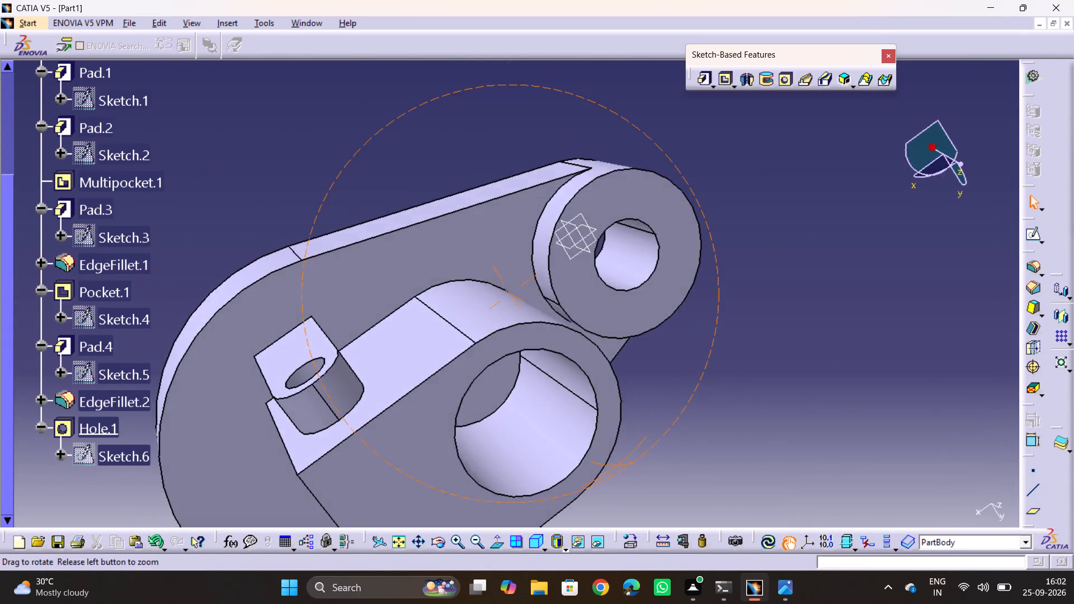
{"action": "left_click_drag", "start_coordinate": [601, 461], "coordinate": [568, 435]}
{"action": "middle_click_drag", "start_coordinate": [601, 461], "coordinate": [565, 432]}
{"action": "left_click", "coordinate": [467, 362]}
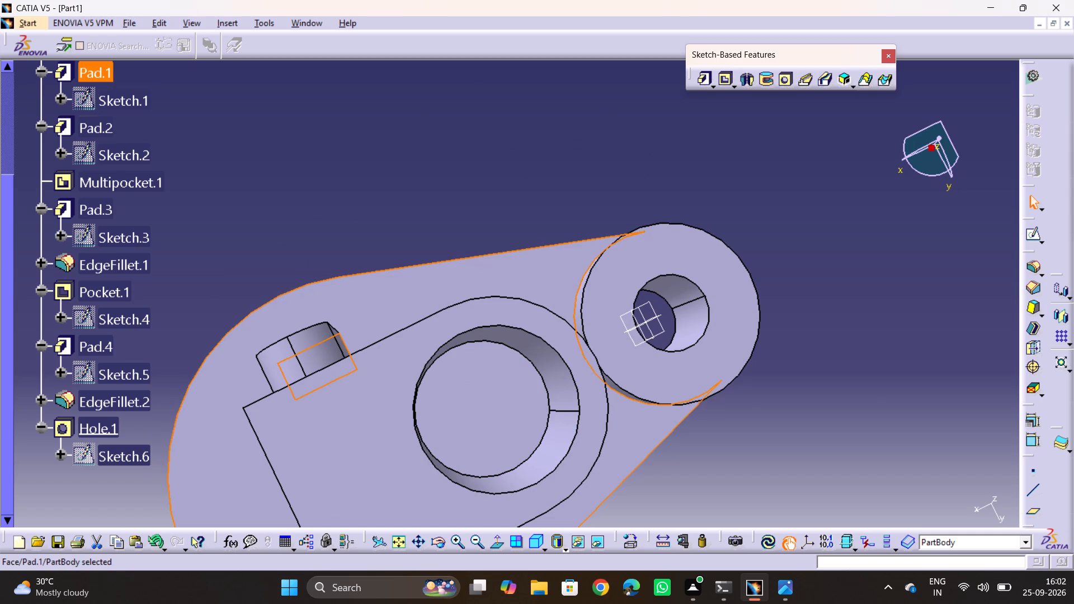
{"action": "left_click", "coordinate": [880, 388]}
{"action": "middle_click_drag", "start_coordinate": [641, 435], "coordinate": [592, 294]}
{"action": "left_click_drag", "start_coordinate": [641, 435], "coordinate": [592, 294]}
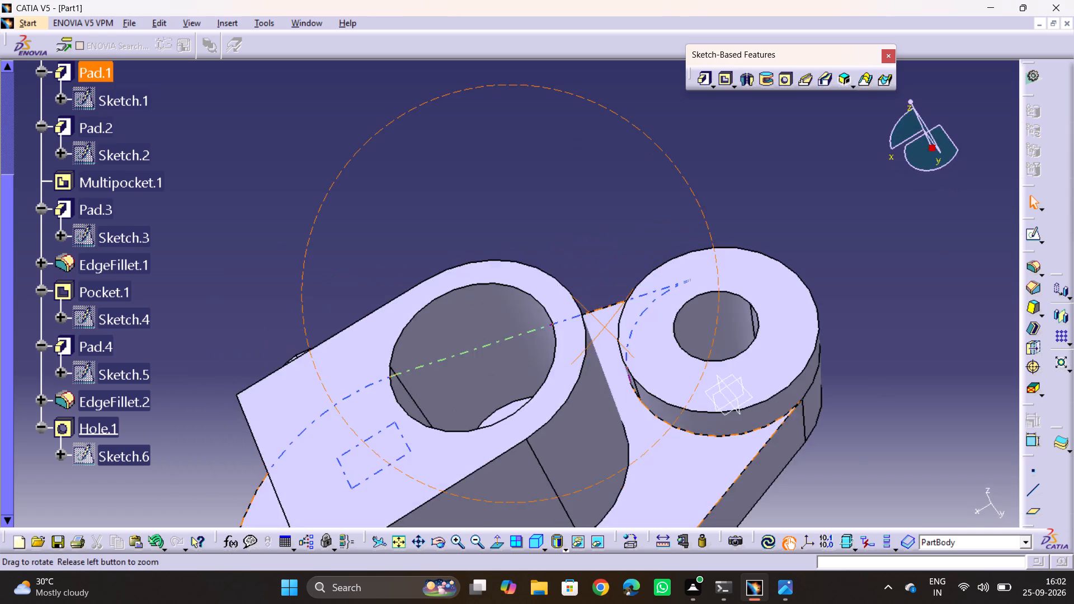
{"action": "middle_click_drag", "start_coordinate": [592, 294], "coordinate": [475, 106]}
{"action": "left_click_drag", "start_coordinate": [592, 294], "coordinate": [475, 106]}
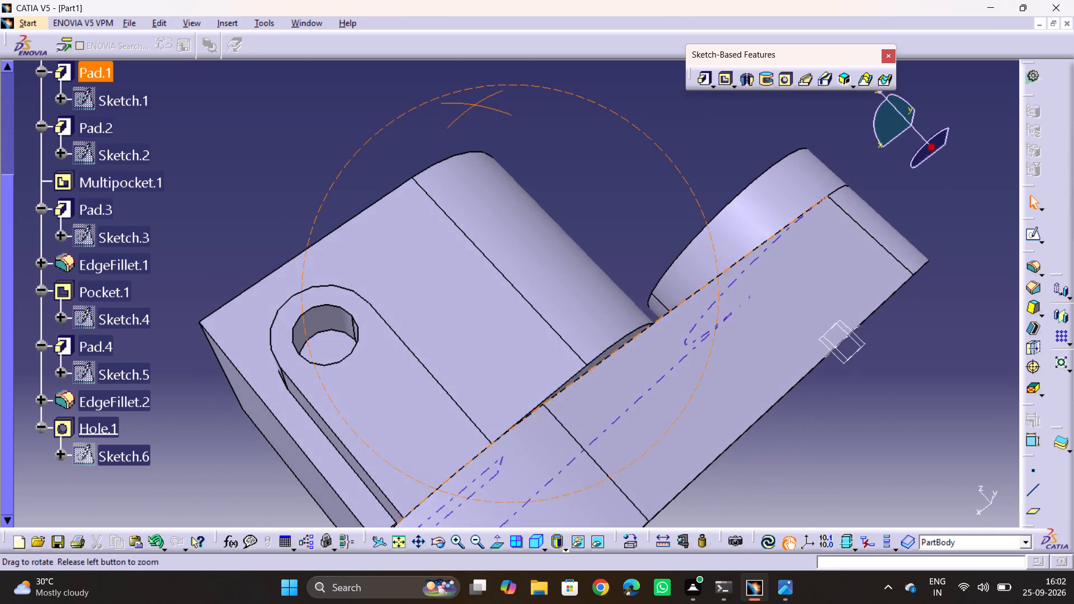
{"action": "left_click_drag", "start_coordinate": [475, 106], "coordinate": [703, 239]}
{"action": "middle_click_drag", "start_coordinate": [475, 106], "coordinate": [703, 239]}
{"action": "middle_click_drag", "start_coordinate": [547, 209], "coordinate": [586, 279], "text": "ctrl"}
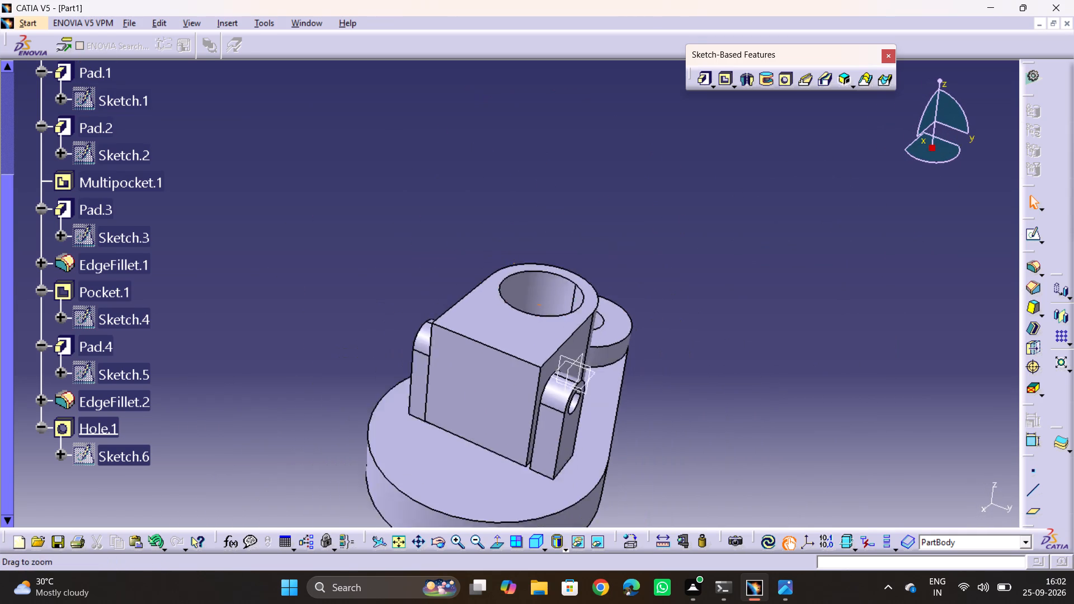
Change the diameter of the central block's hole to 30 mm, preview it and apply the change.
{"action": "middle_click_drag", "start_coordinate": [586, 279], "coordinate": [592, 303], "text": "ctrl"}
{"action": "middle_click_drag", "start_coordinate": [562, 291], "coordinate": [488, 444]}
{"action": "left_click_drag", "start_coordinate": [562, 291], "coordinate": [485, 446]}
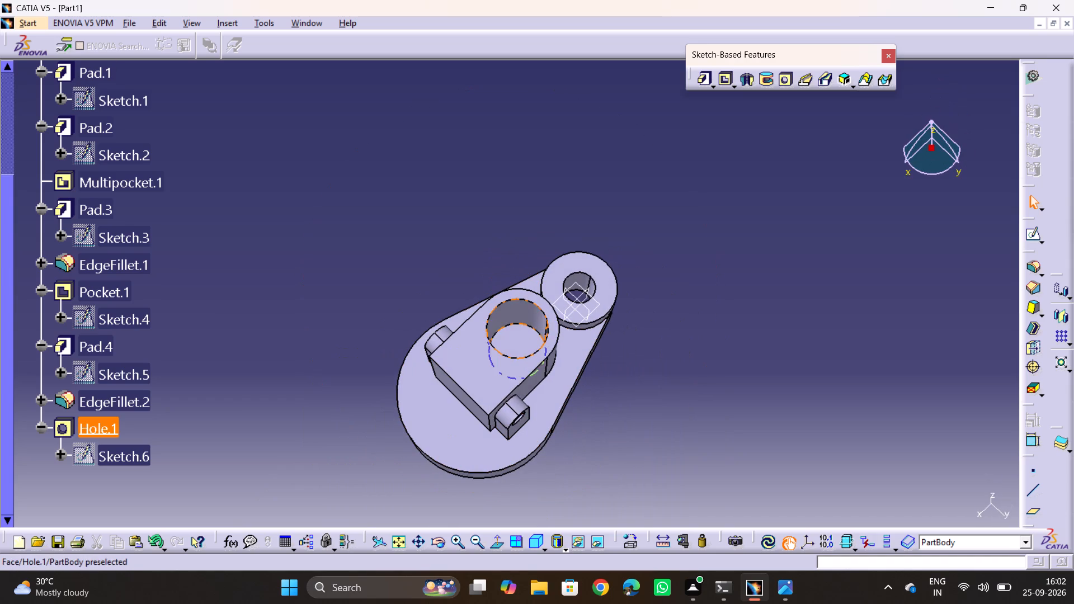
{"action": "middle_click_drag", "start_coordinate": [519, 308], "coordinate": [534, 221], "text": "ctrl"}
{"action": "double_click", "coordinate": [507, 310]}
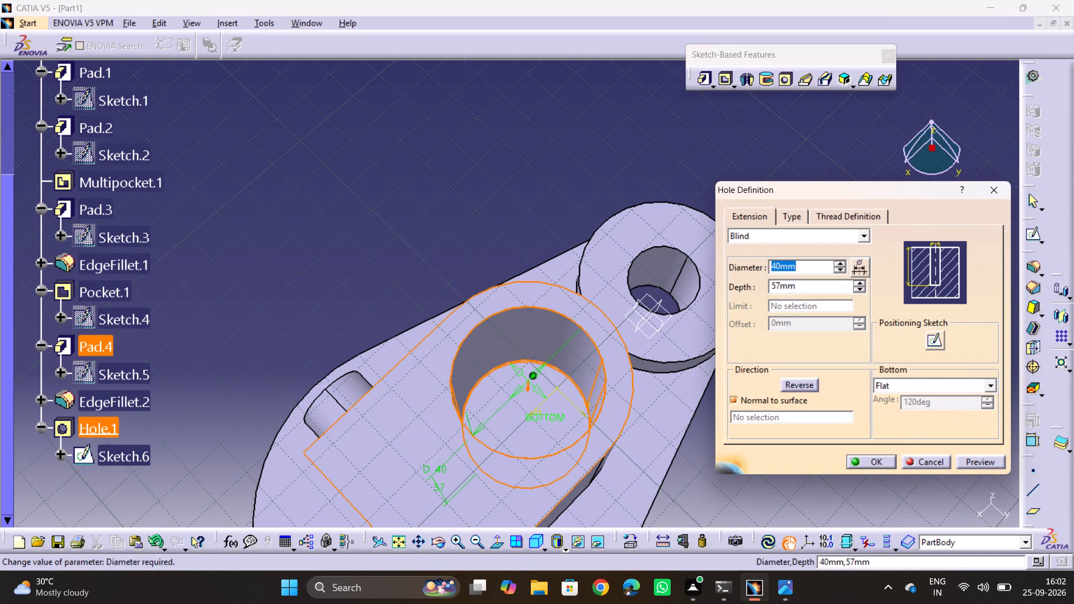
{"action": "type", "text": "30"}
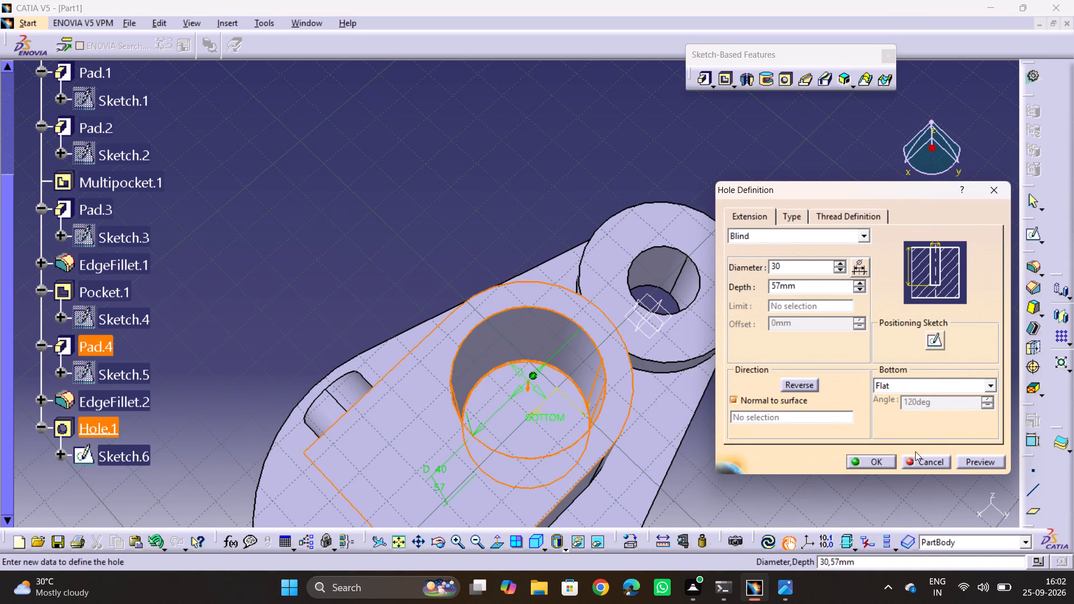
{"action": "left_click", "coordinate": [941, 418]}
{"action": "left_click", "coordinate": [973, 465]}
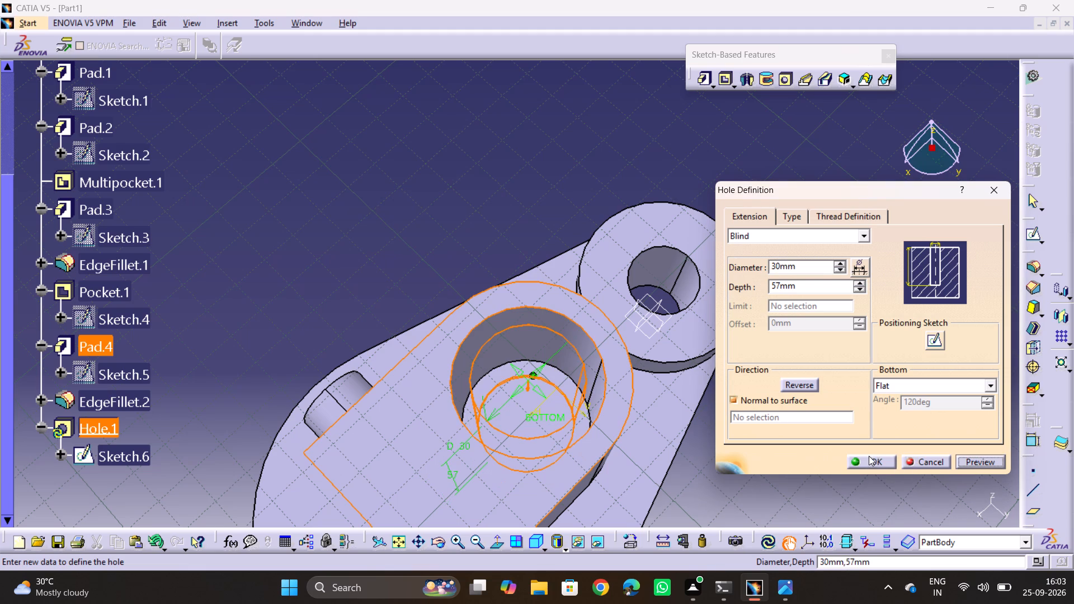
{"action": "left_click", "coordinate": [869, 456]}
{"action": "left_click", "coordinate": [827, 447]}
Compare the central block and its hole with reference drawing 20.webp, and examine the whole part from above and the side.
{"action": "key", "text": "alt+Tab"}
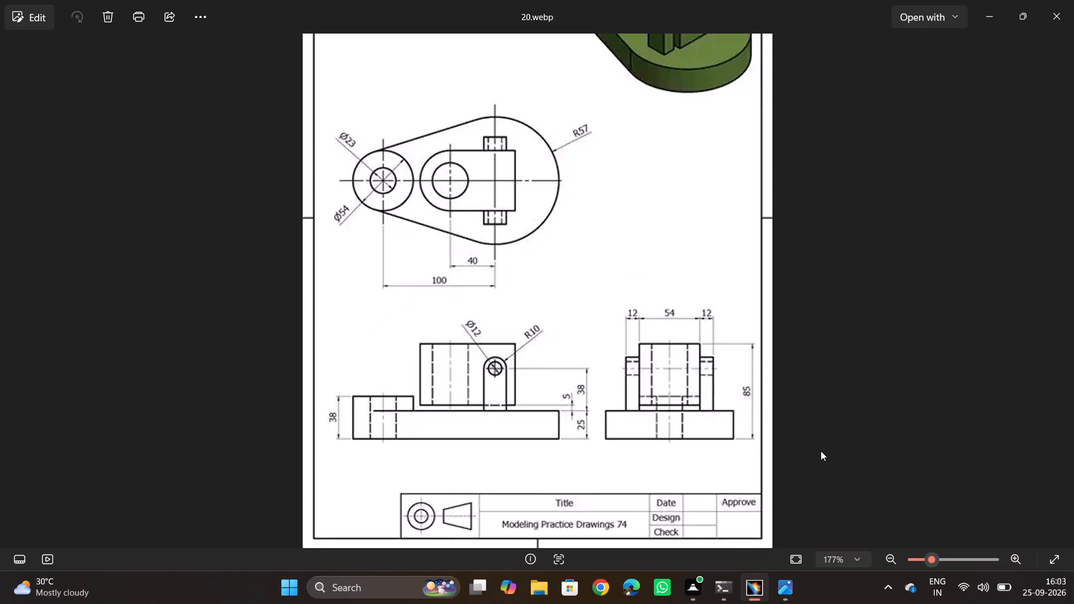
{"action": "key", "text": "alt+Tab"}
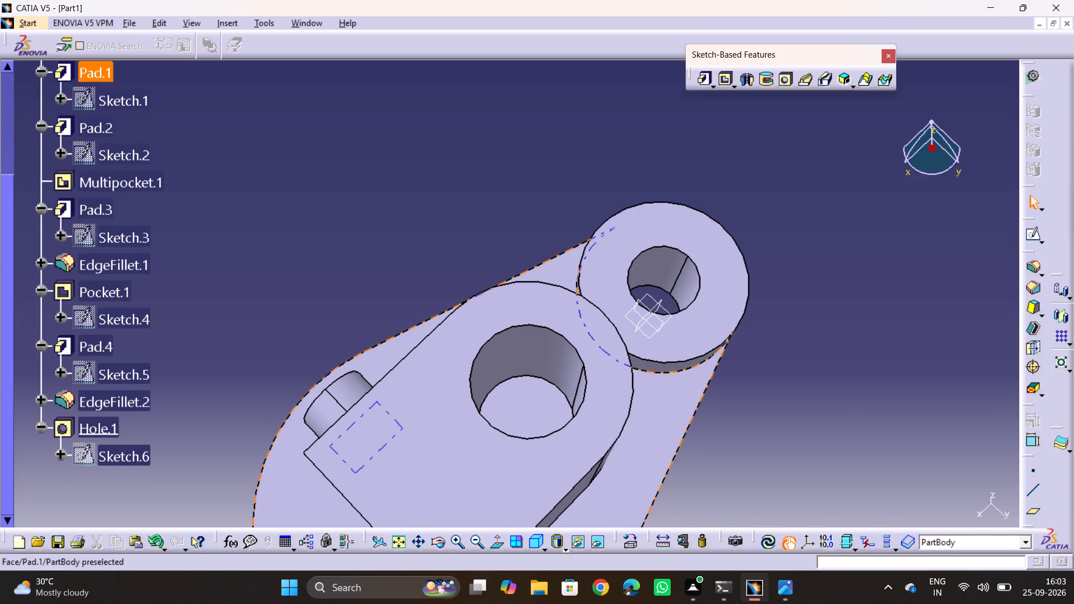
{"action": "key", "text": "alt+Tab"}
{"action": "scroll", "coordinate": [670, 459], "scroll_direction": "down", "scroll_amount": 1}
{"action": "middle_click_drag", "start_coordinate": [670, 459], "coordinate": [690, 294]}
{"action": "left_click_drag", "start_coordinate": [674, 457], "coordinate": [689, 300]}
{"action": "middle_click_drag", "start_coordinate": [695, 272], "coordinate": [711, 352], "text": "ctrl"}
{"action": "middle_click_drag", "start_coordinate": [581, 435], "coordinate": [908, 197]}
{"action": "left_click_drag", "start_coordinate": [581, 435], "coordinate": [908, 197]}
{"action": "middle_click_drag", "start_coordinate": [581, 314], "coordinate": [590, 121]}
{"action": "left_click_drag", "start_coordinate": [581, 314], "coordinate": [589, 121]}
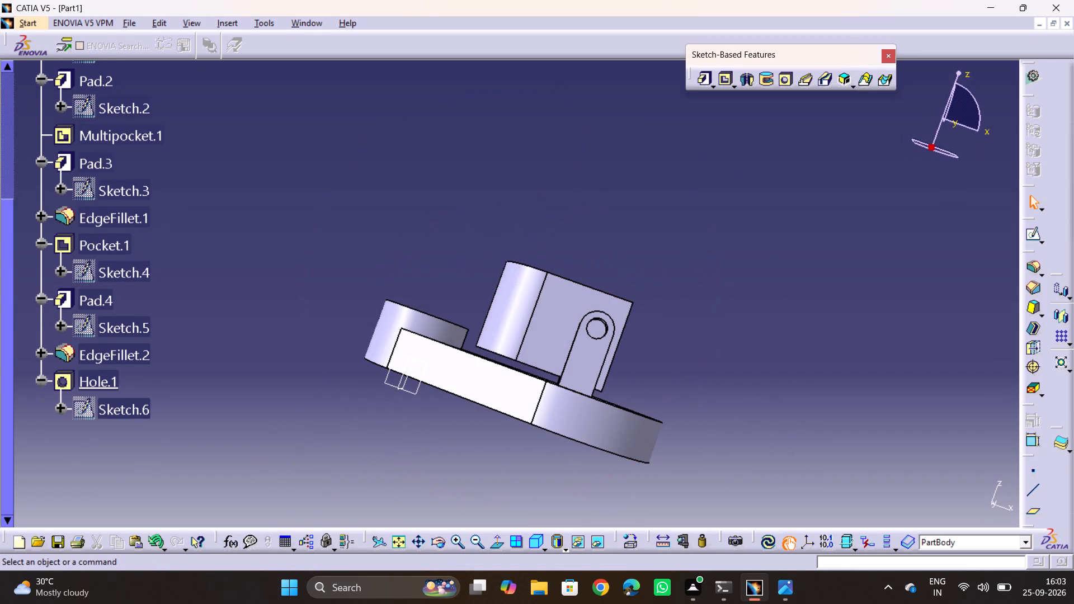
Save the part as a CATPart named C21 in the JI folder.
{"action": "key", "text": "ctrl+s"}
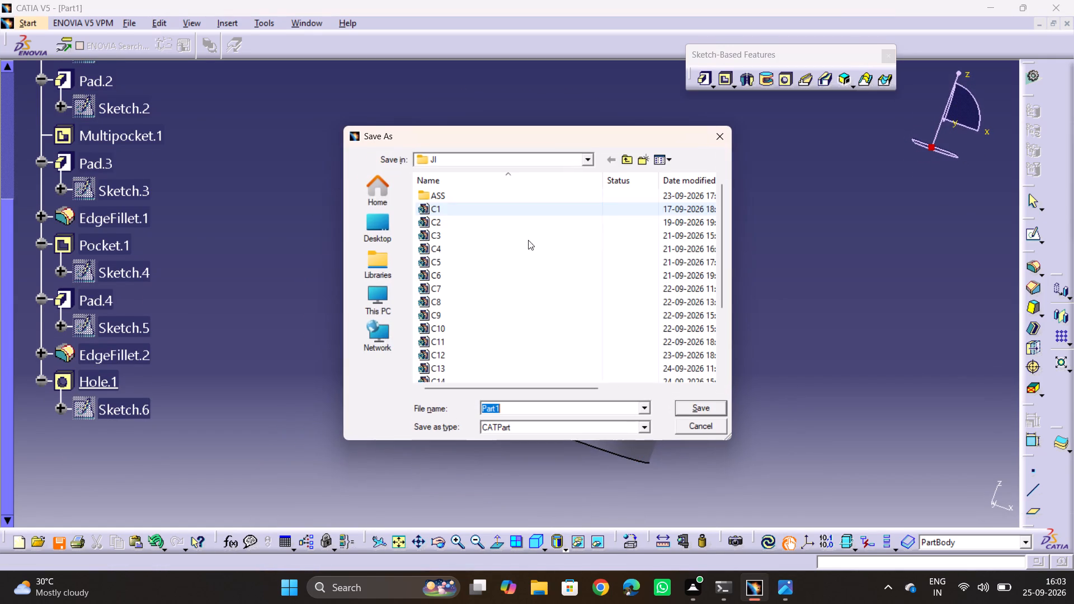
{"action": "scroll", "coordinate": [465, 393], "scroll_direction": "down", "scroll_amount": 9}
{"action": "middle_click_drag", "start_coordinate": [629, 259], "coordinate": [624, 321]}
{"action": "scroll", "coordinate": [625, 318], "scroll_direction": "down", "scroll_amount": 5}
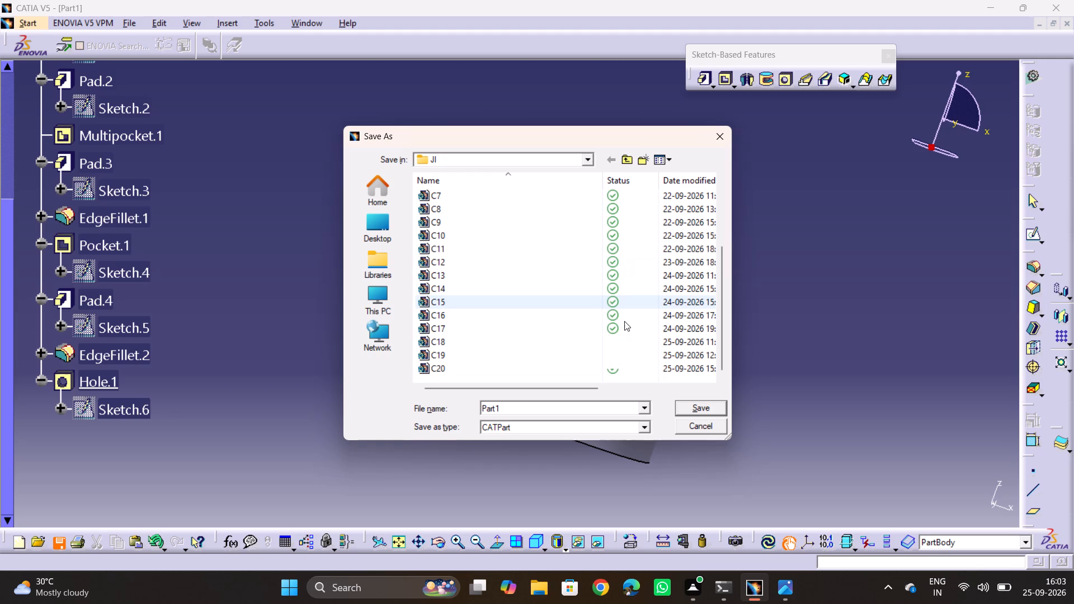
{"action": "scroll", "coordinate": [624, 321], "scroll_direction": "down", "scroll_amount": 5}
{"action": "left_click", "coordinate": [508, 412]}
{"action": "key", "text": "Tab"}
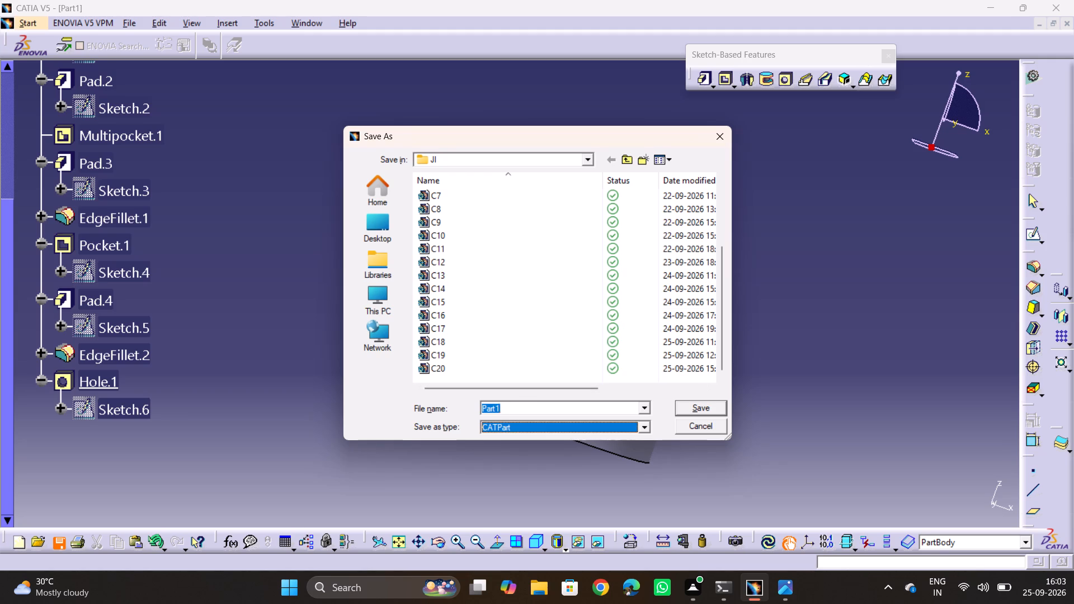
{"action": "key", "text": "Tab"}
{"action": "left_click", "coordinate": [508, 412]}
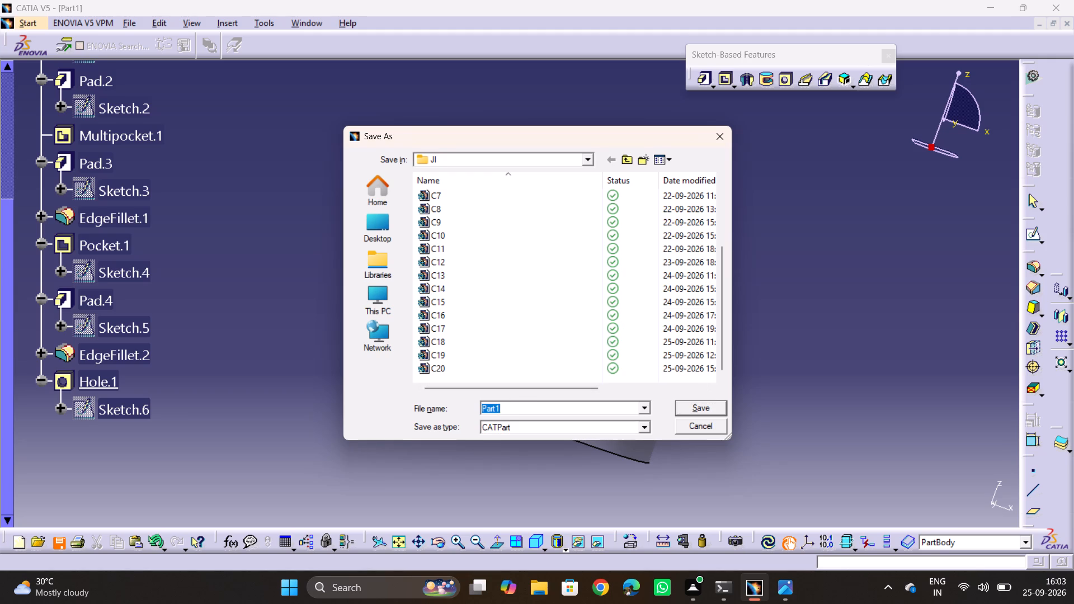
{"action": "type", "text": "C21"}
{"action": "left_click", "coordinate": [681, 407]}
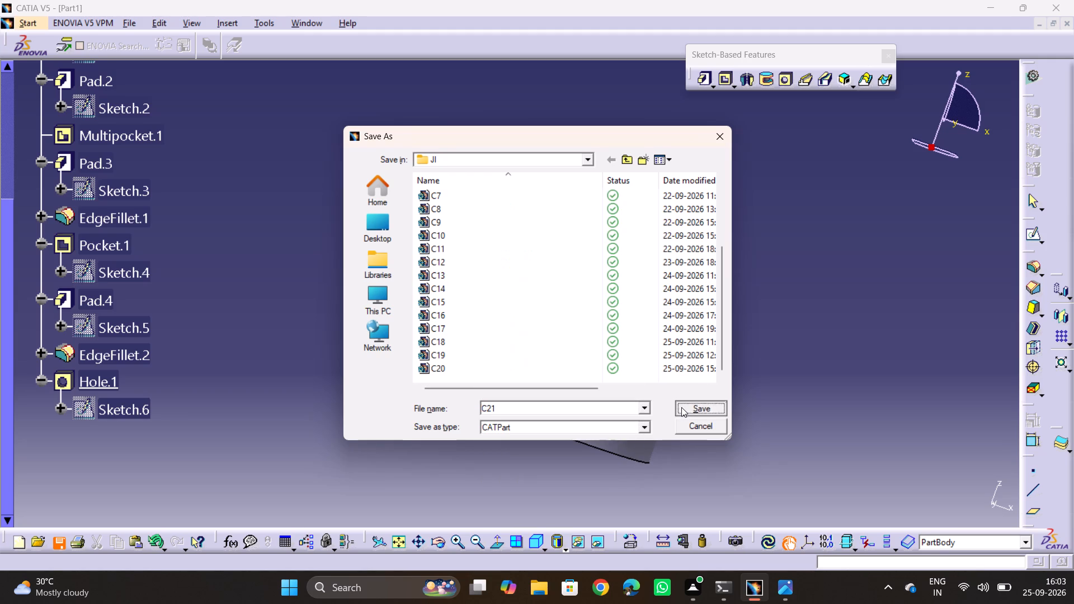
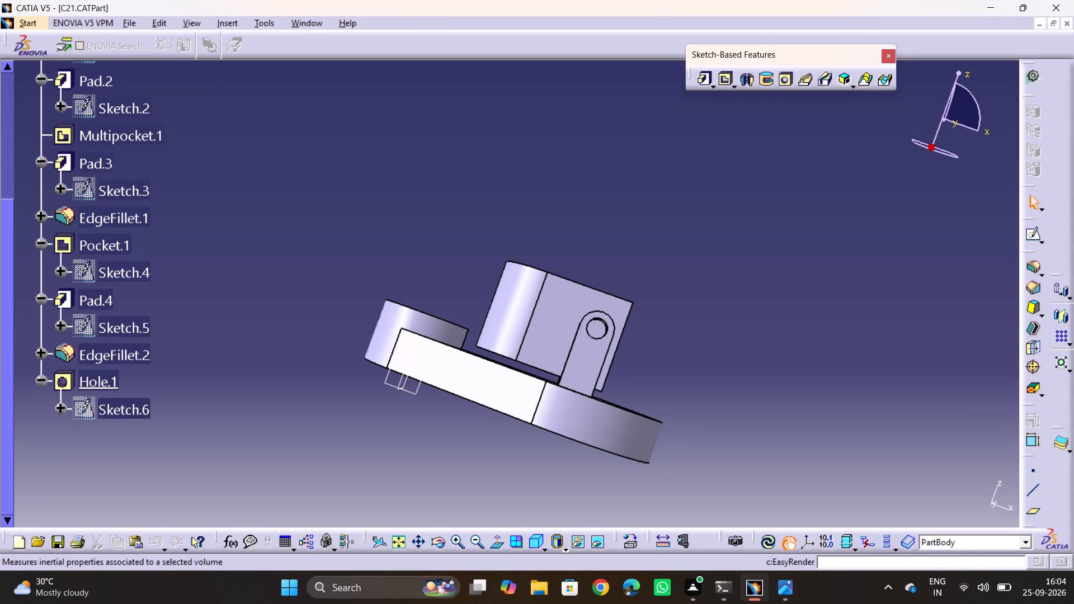
Create a new A3 ISO drawing of the part with an automatic layout of front, top and left views at 1:1.
{"action": "left_click", "coordinate": [13, 18]}
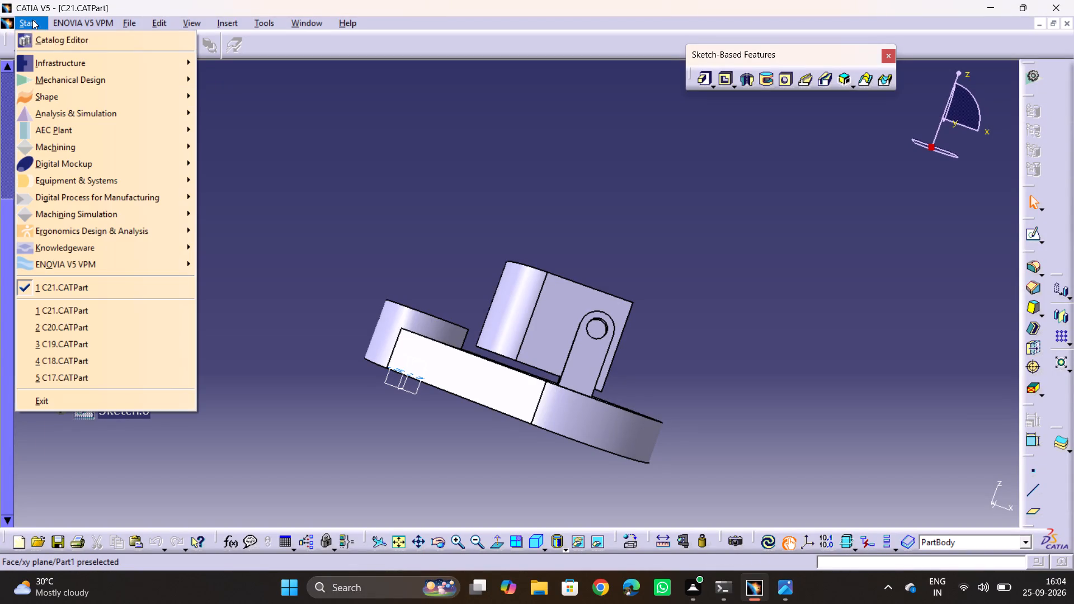
{"action": "left_click", "coordinate": [84, 77]}
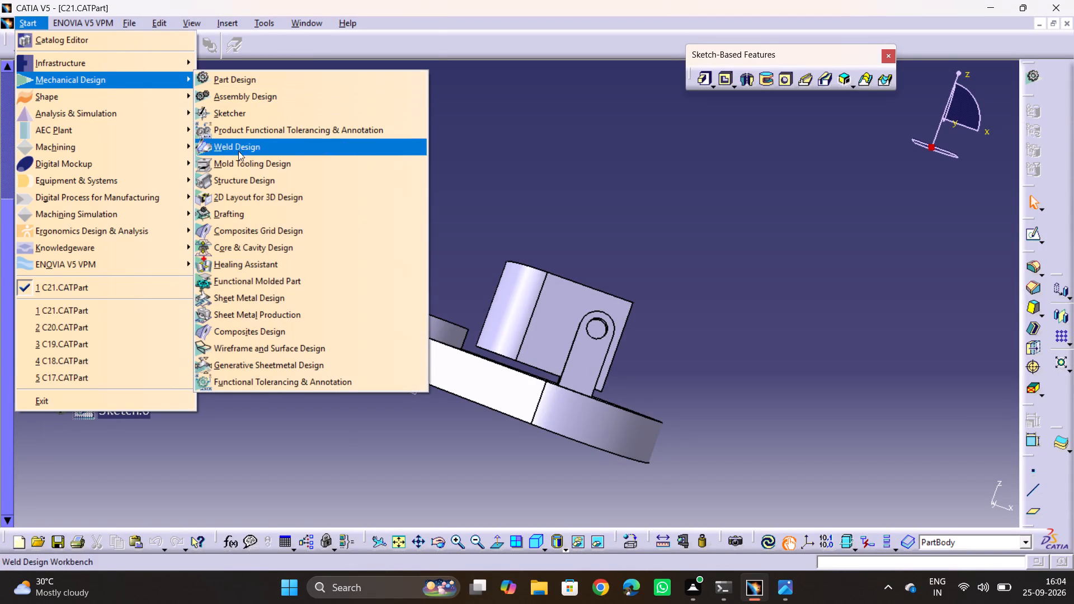
{"action": "left_click", "coordinate": [284, 217]}
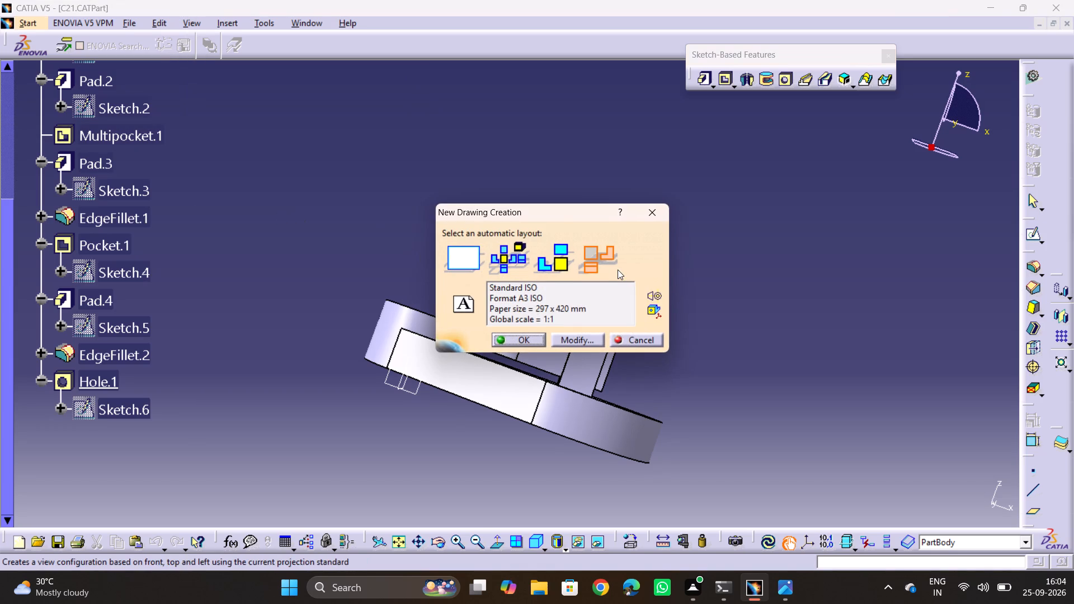
{"action": "left_click", "coordinate": [536, 335]}
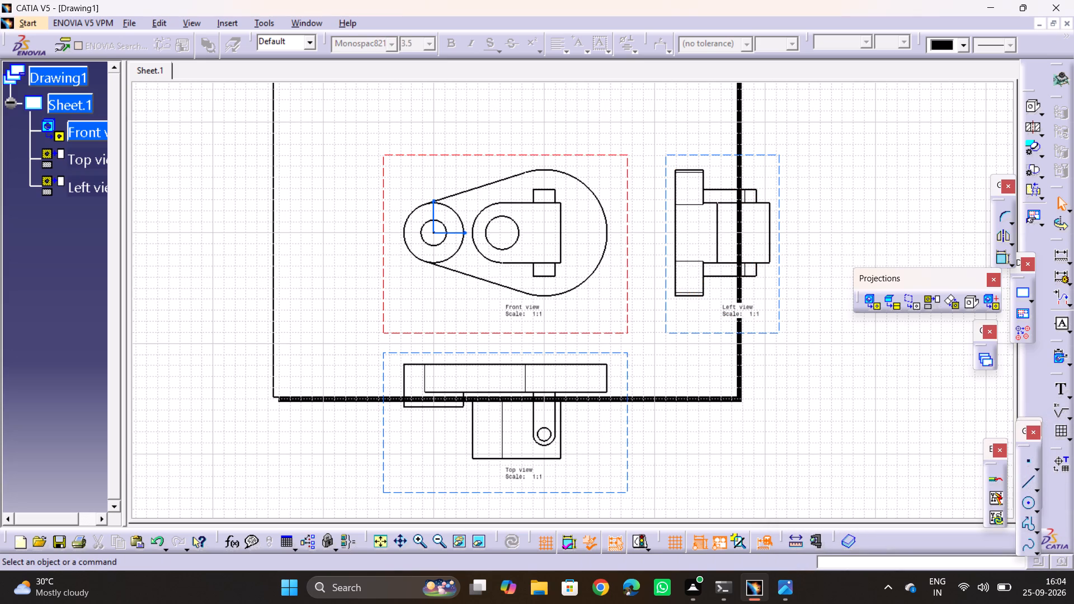
Move the front view with its linked views to the lower-left area of the sheet, leaving room above it.
{"action": "scroll", "coordinate": [449, 248], "scroll_direction": "up", "scroll_amount": 3}
{"action": "scroll", "coordinate": [449, 248], "scroll_direction": "down", "scroll_amount": 4}
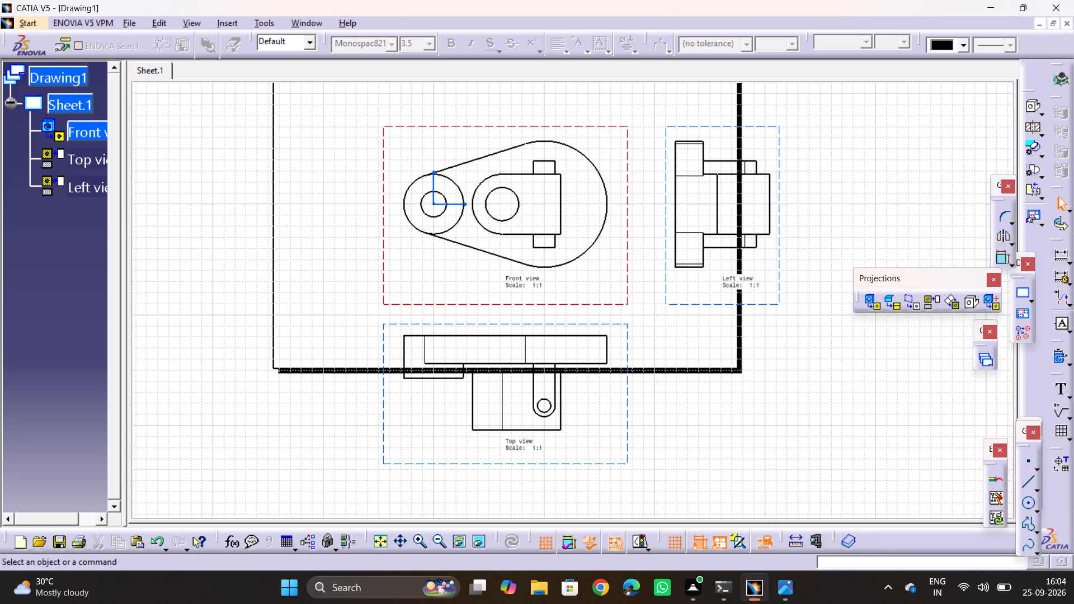
{"action": "scroll", "coordinate": [440, 233], "scroll_direction": "up", "scroll_amount": 3}
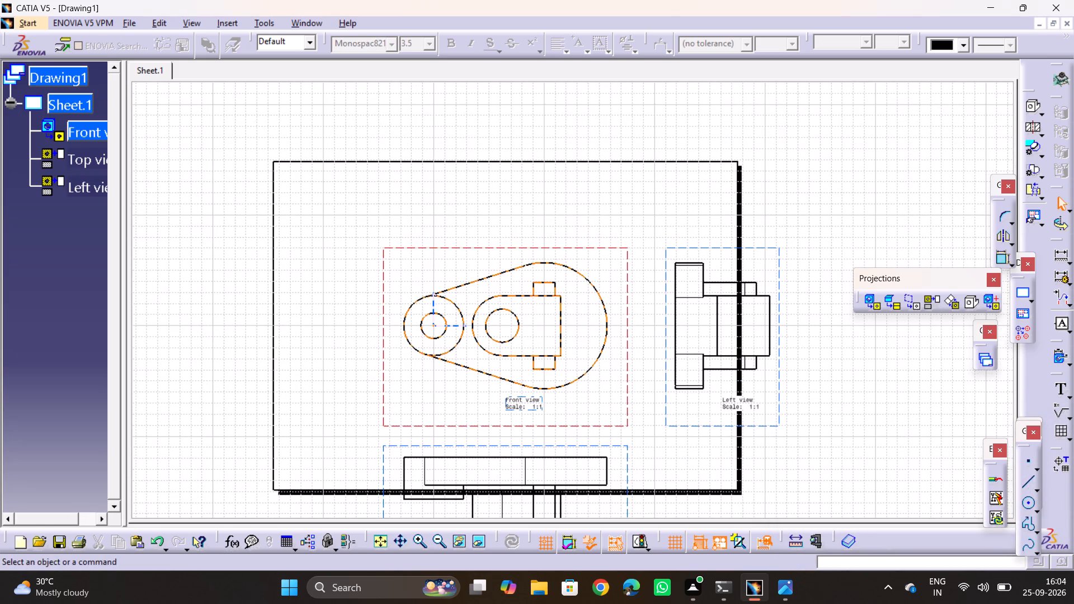
{"action": "left_click_drag", "start_coordinate": [398, 248], "coordinate": [295, 168]}
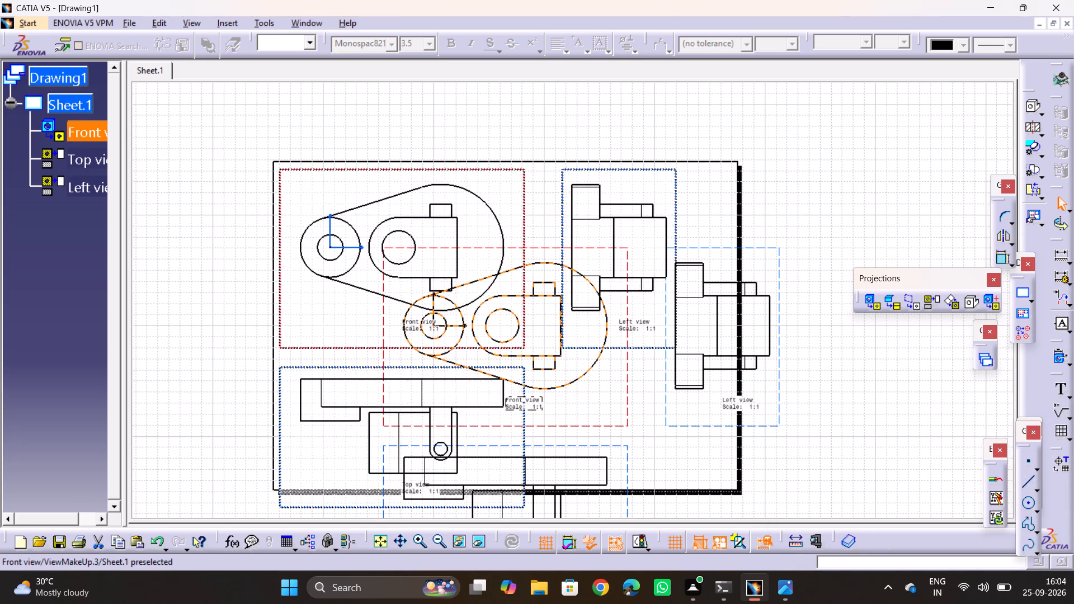
{"action": "left_click_drag", "start_coordinate": [295, 168], "coordinate": [294, 168]}
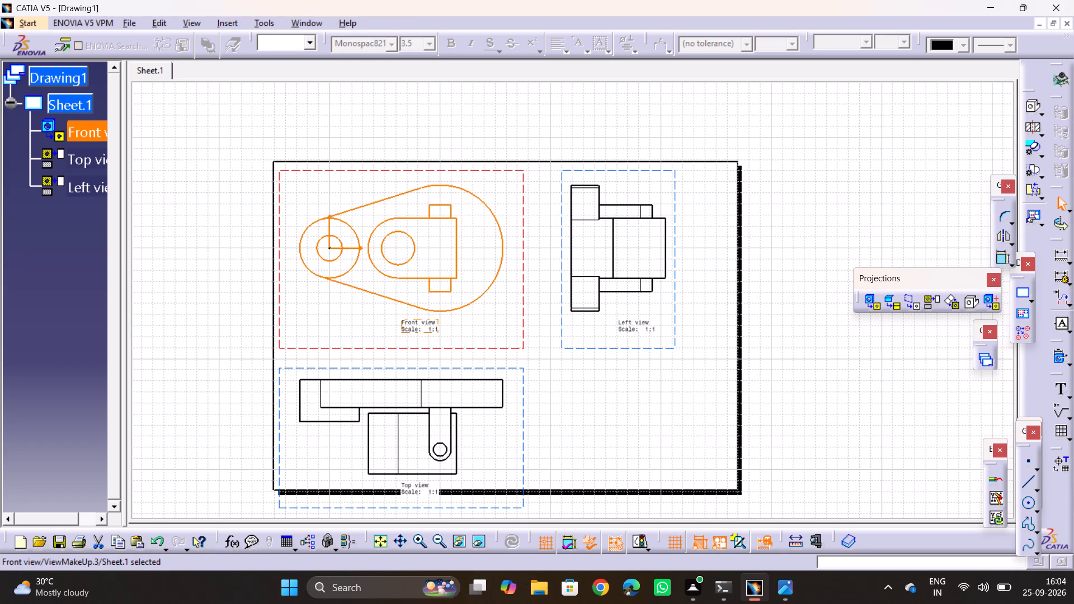
{"action": "left_click_drag", "start_coordinate": [299, 346], "coordinate": [294, 480]}
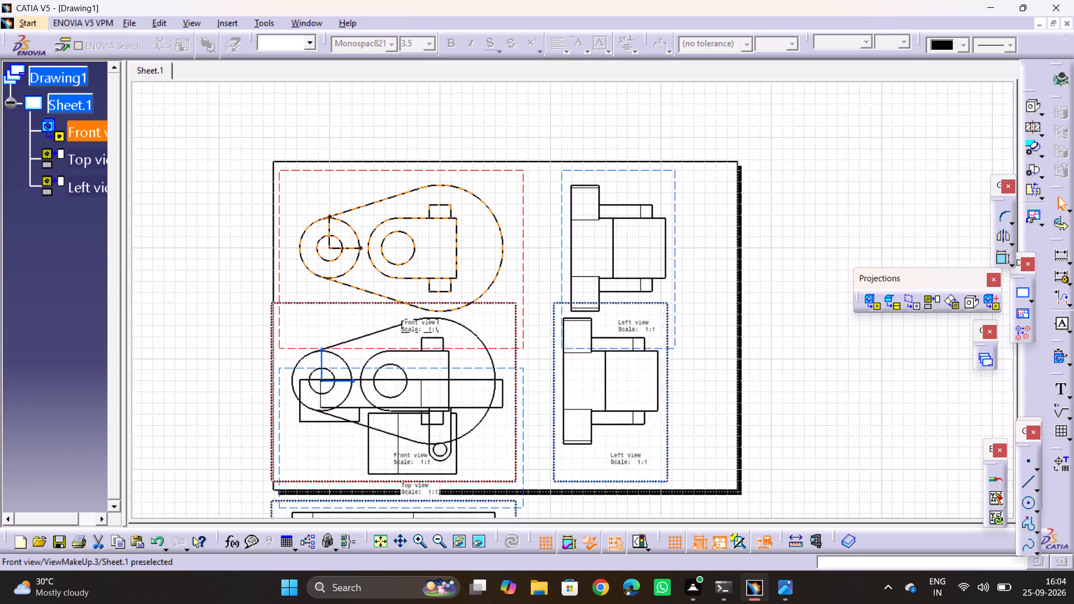
{"action": "left_click_drag", "start_coordinate": [294, 480], "coordinate": [312, 478]}
Move the top view from below the front view to the space directly above it on the sheet.
{"action": "scroll", "coordinate": [312, 478], "scroll_direction": "down", "scroll_amount": 8}
{"action": "scroll", "coordinate": [312, 478], "scroll_direction": "up", "scroll_amount": 3}
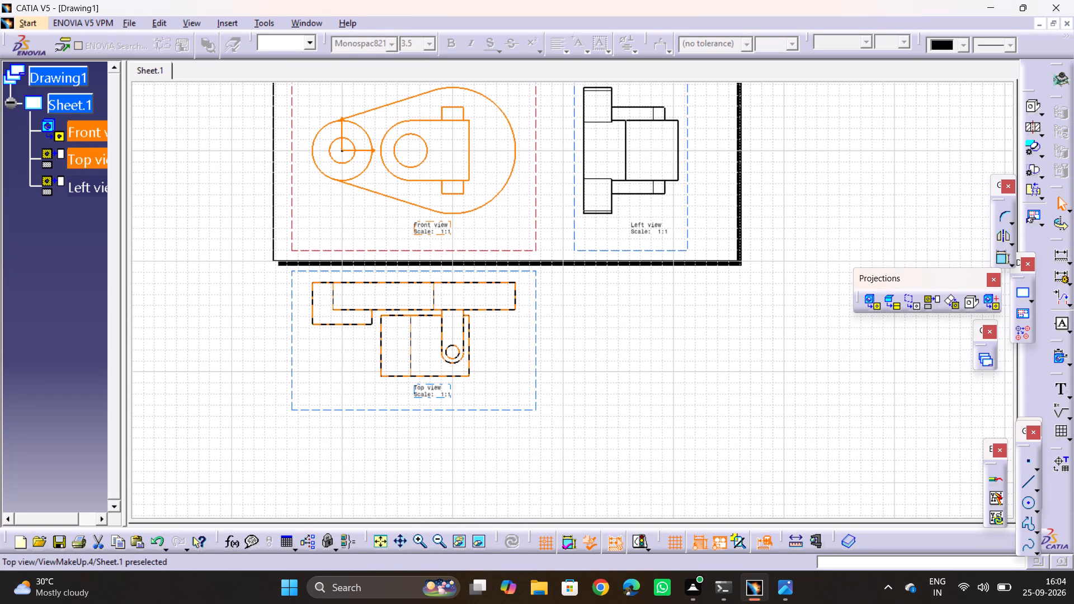
{"action": "left_click_drag", "start_coordinate": [298, 272], "coordinate": [329, 114]}
{"action": "scroll", "coordinate": [315, 199], "scroll_direction": "up", "scroll_amount": 3}
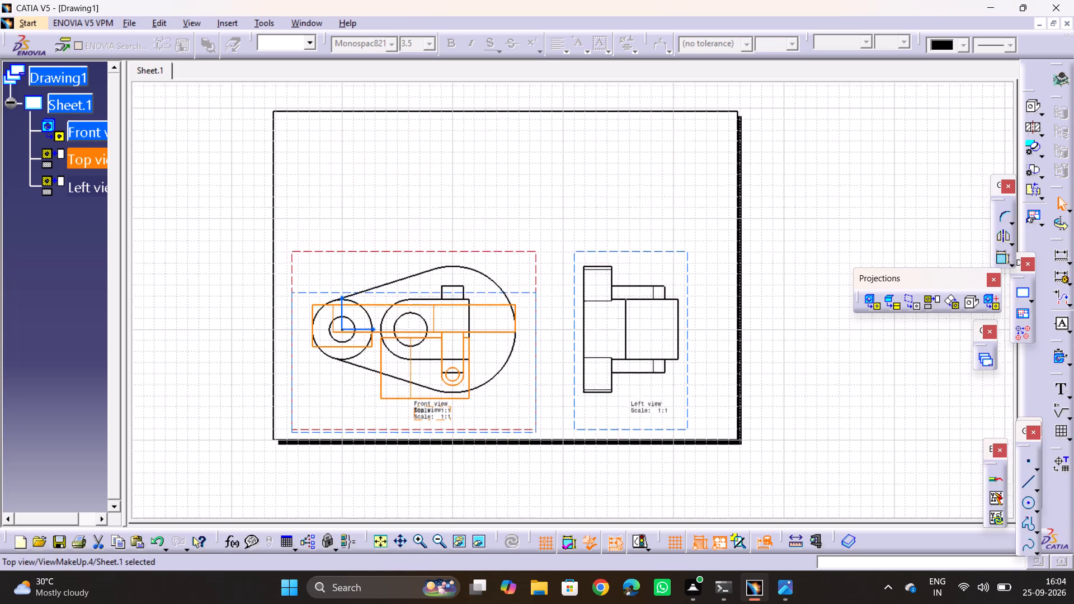
{"action": "scroll", "coordinate": [315, 199], "scroll_direction": "up", "scroll_amount": 1}
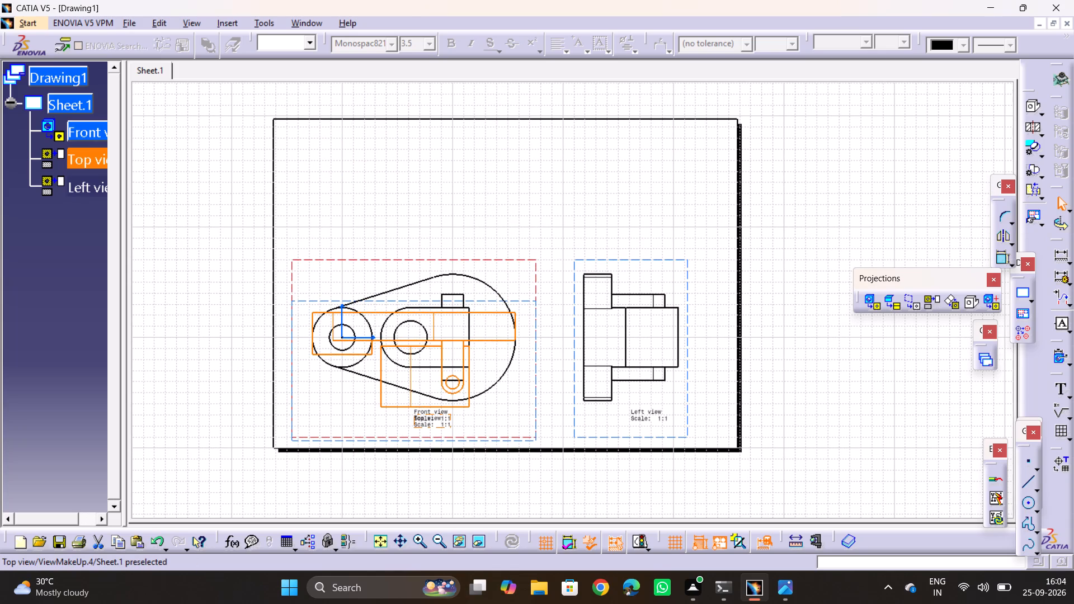
{"action": "left_click_drag", "start_coordinate": [299, 303], "coordinate": [343, 107]}
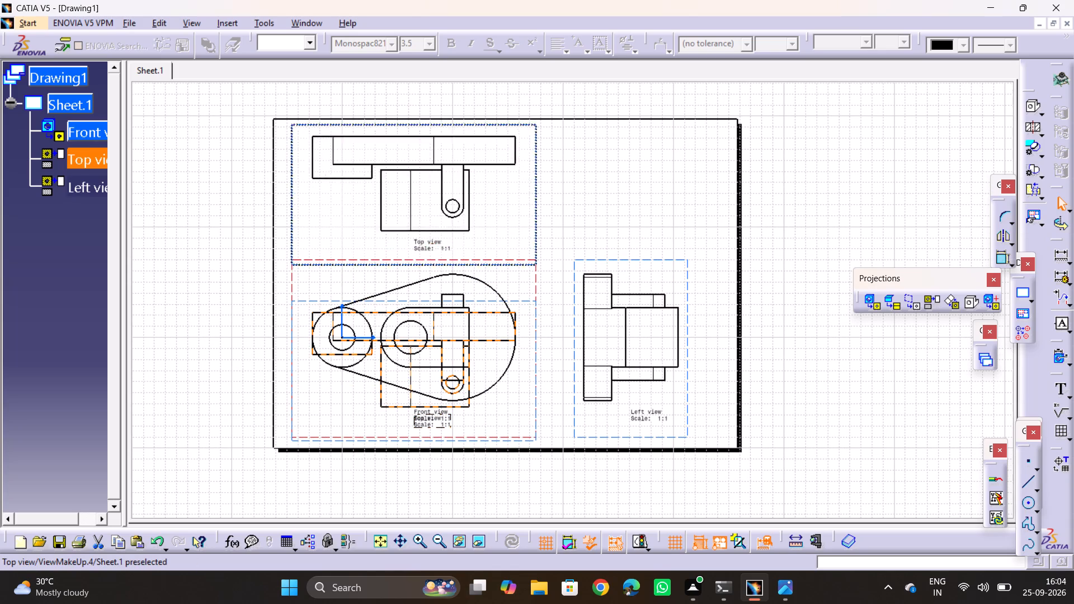
{"action": "left_click_drag", "start_coordinate": [343, 107], "coordinate": [338, 120]}
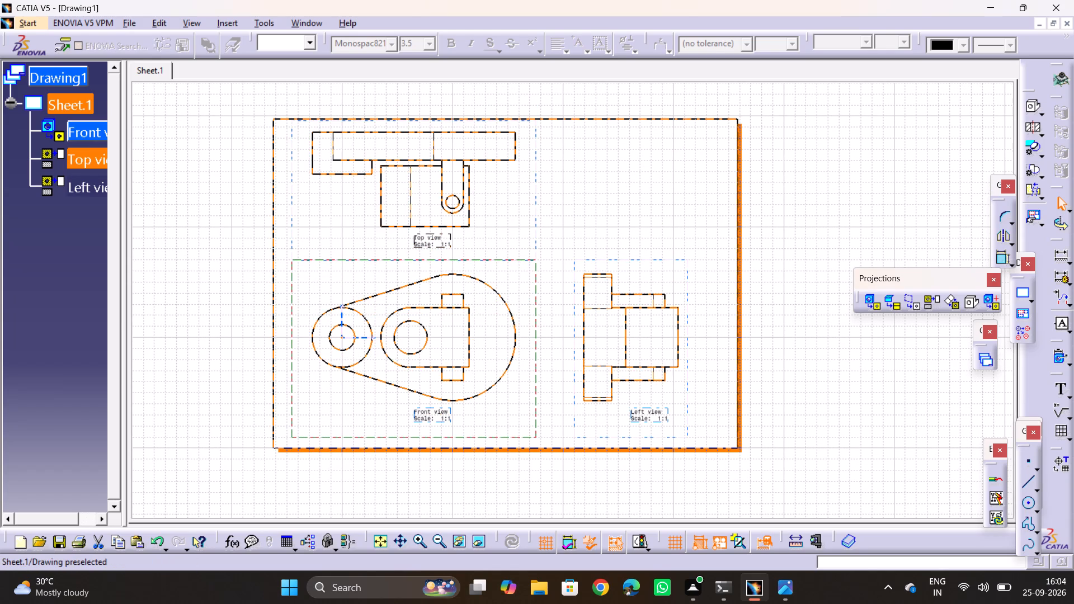
Change the format of Sheet.1 to A2 ISO.
{"action": "right_click", "coordinate": [81, 98]}
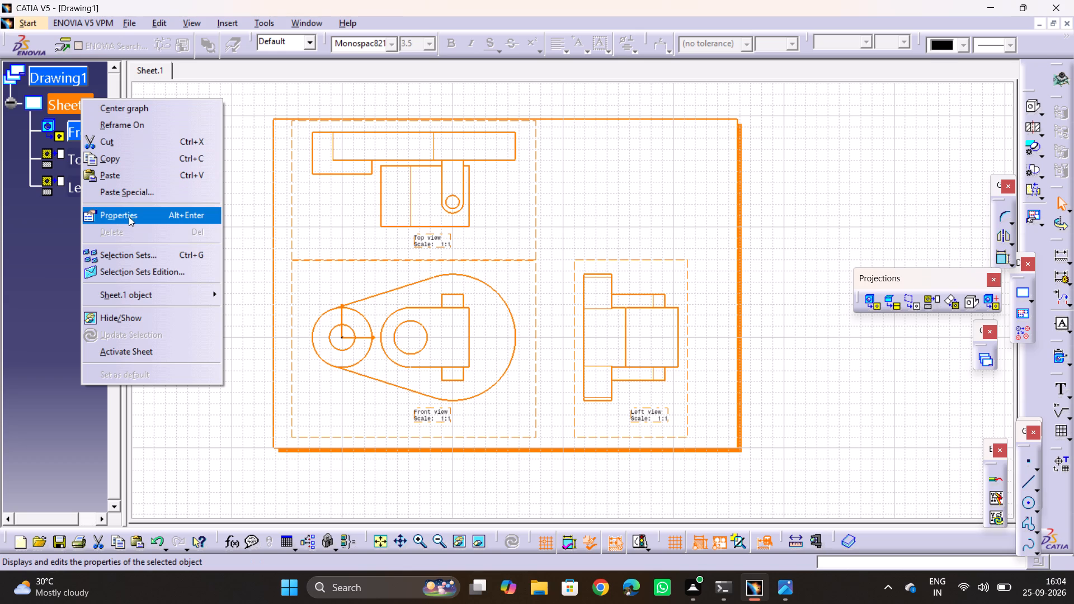
{"action": "left_click", "coordinate": [129, 215]}
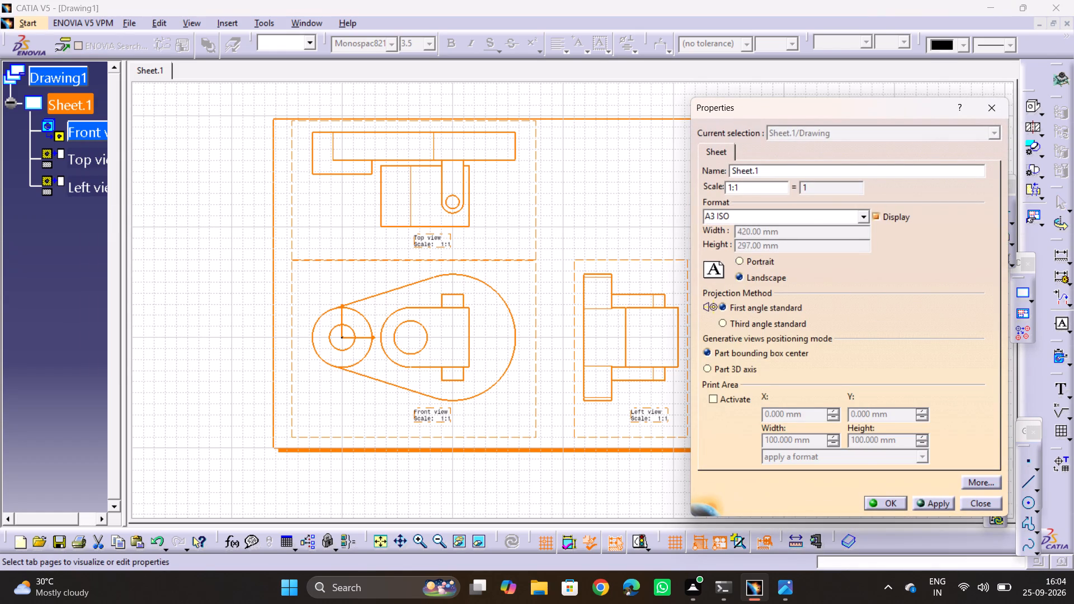
{"action": "left_click", "coordinate": [807, 216]}
{"action": "left_click", "coordinate": [864, 217]}
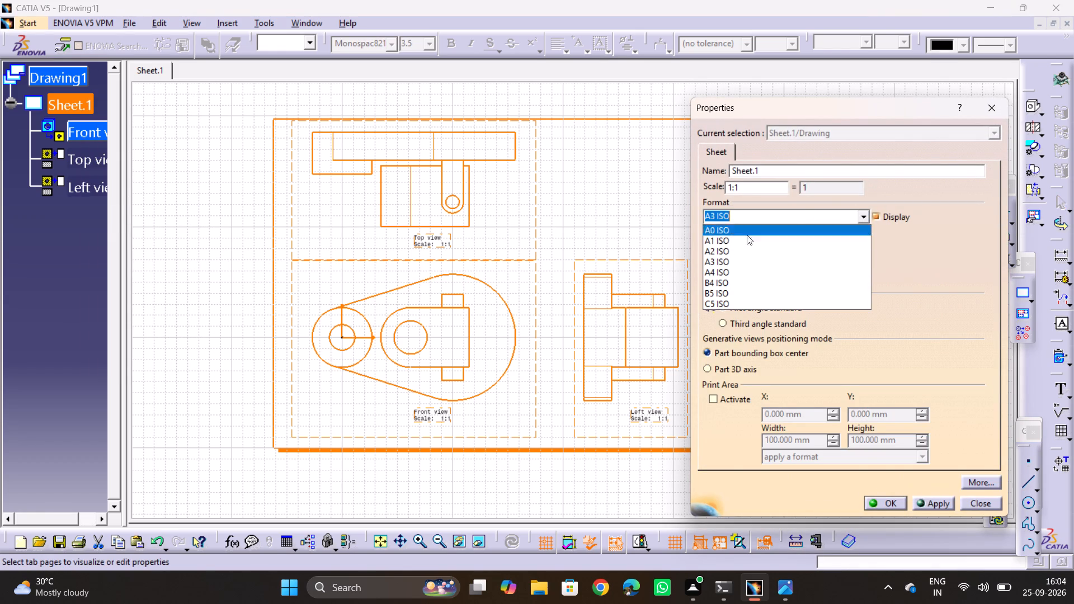
{"action": "left_click", "coordinate": [738, 248]}
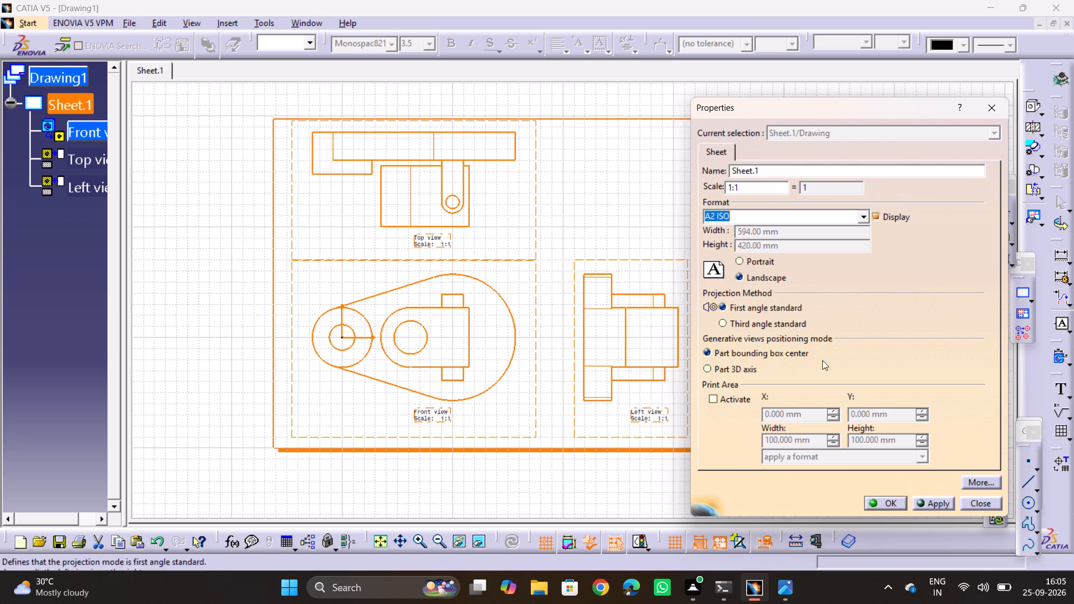
{"action": "left_click", "coordinate": [878, 500]}
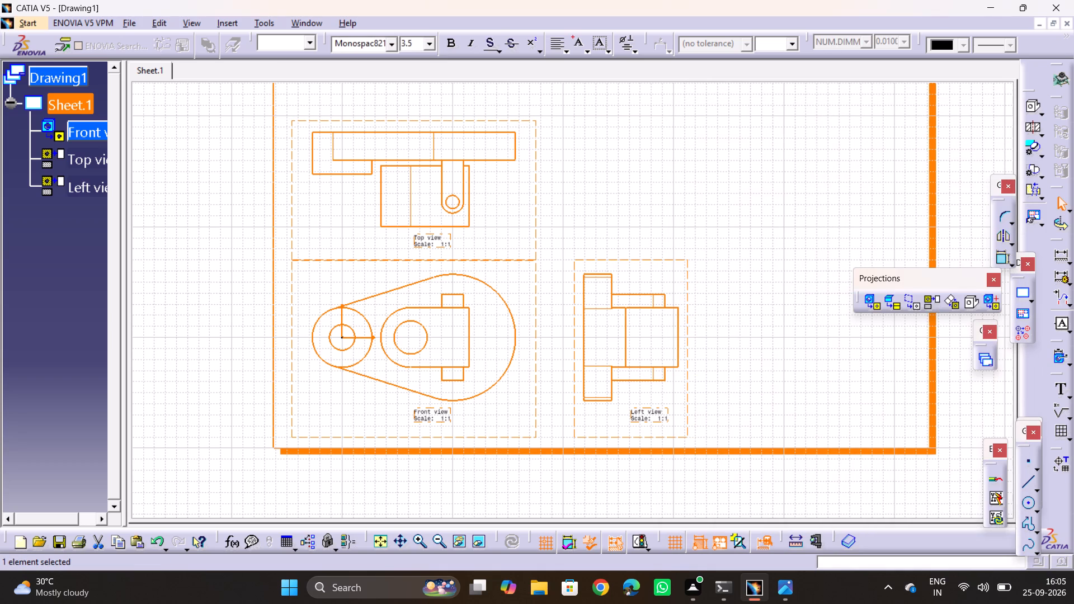
Spread the views out on the sheet, moving the top view higher above the front view and the left view farther to its right.
{"action": "scroll", "coordinate": [710, 210], "scroll_direction": "up", "scroll_amount": 4}
{"action": "left_click", "coordinate": [590, 239]}
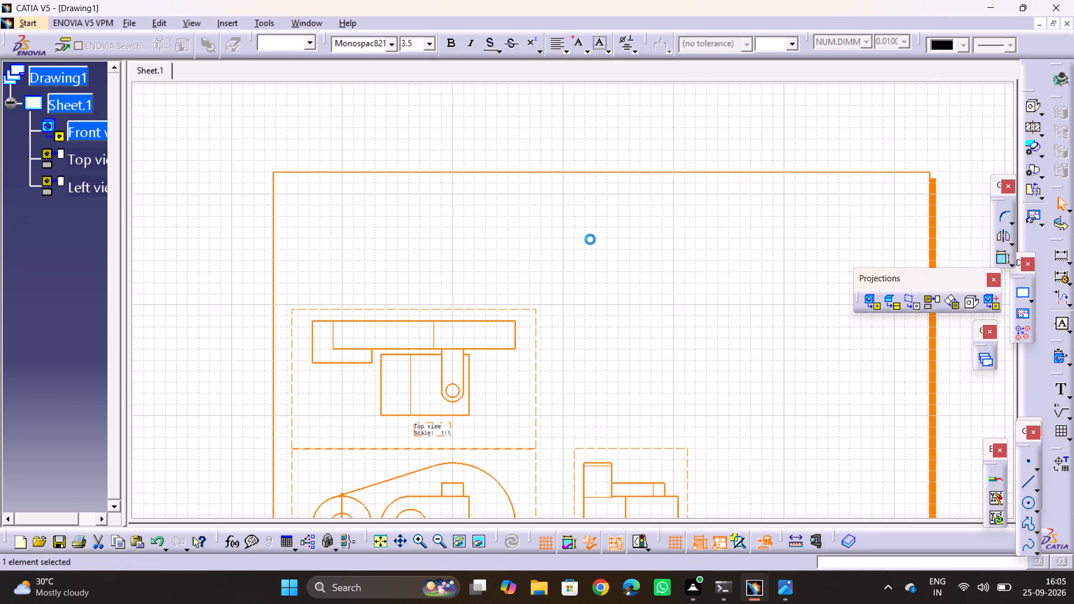
{"action": "scroll", "coordinate": [590, 239], "scroll_direction": "down", "scroll_amount": 2}
{"action": "left_click_drag", "start_coordinate": [535, 232], "coordinate": [535, 176]}
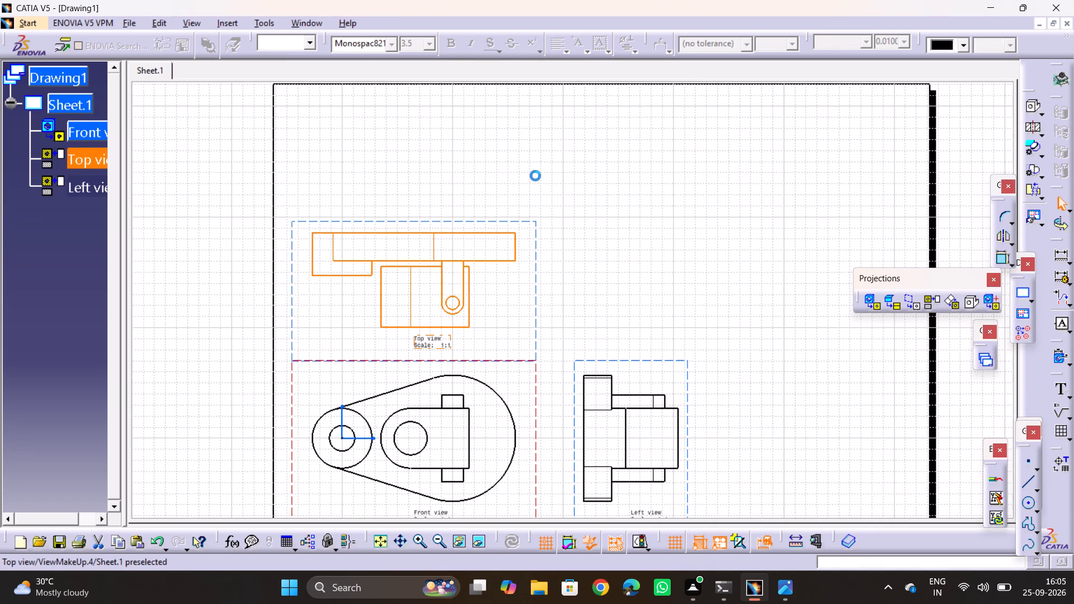
{"action": "left_click_drag", "start_coordinate": [535, 176], "coordinate": [535, 155]}
{"action": "left_click_drag", "start_coordinate": [535, 155], "coordinate": [688, 348]}
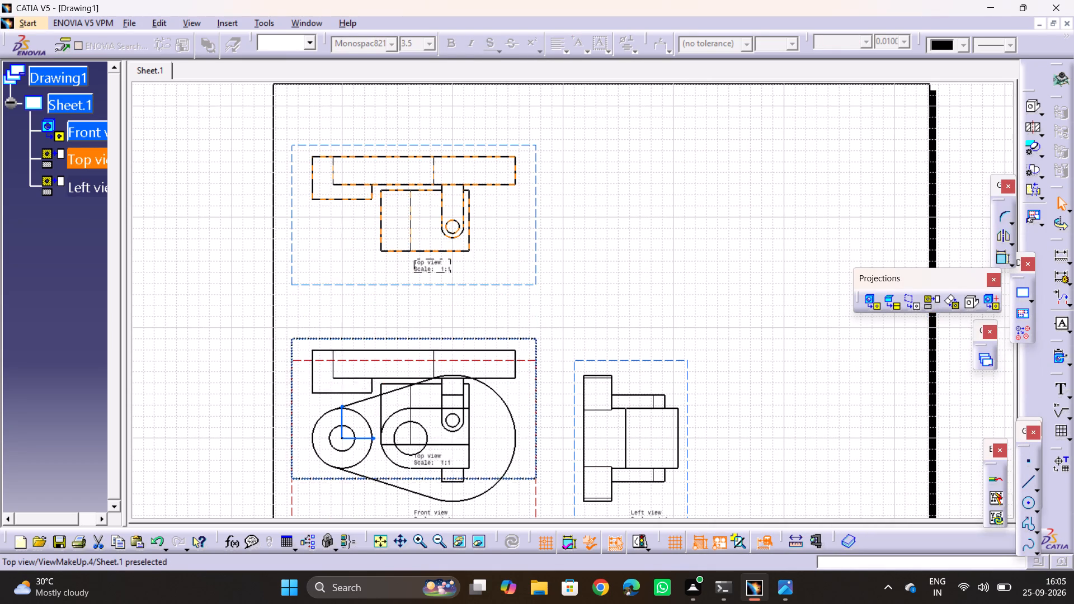
{"action": "left_click_drag", "start_coordinate": [688, 348], "coordinate": [621, 149]}
{"action": "left_click", "coordinate": [621, 149]}
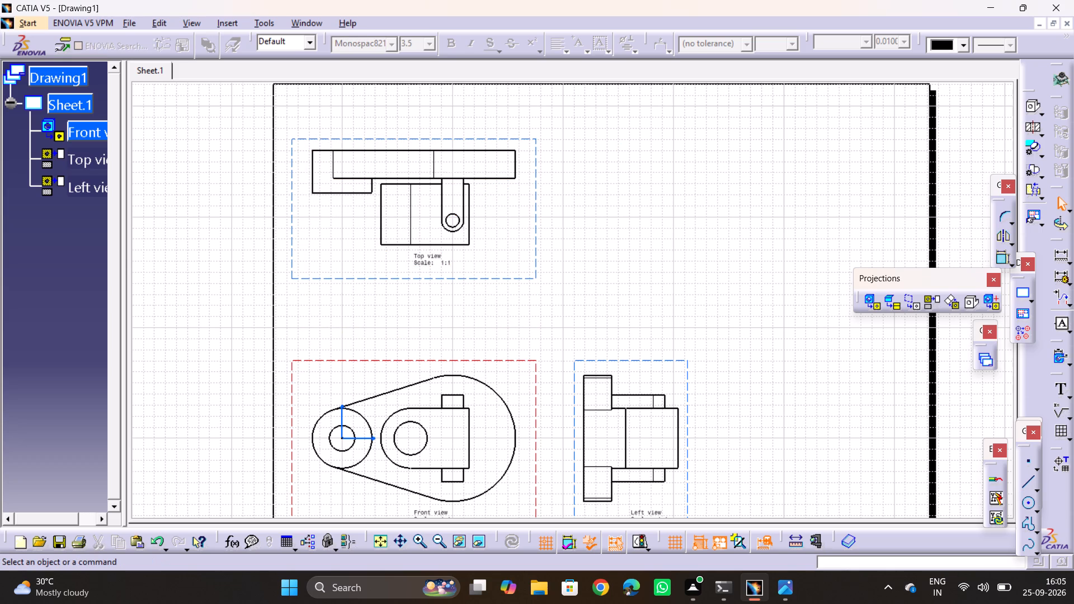
{"action": "left_click_drag", "start_coordinate": [690, 395], "coordinate": [786, 398]}
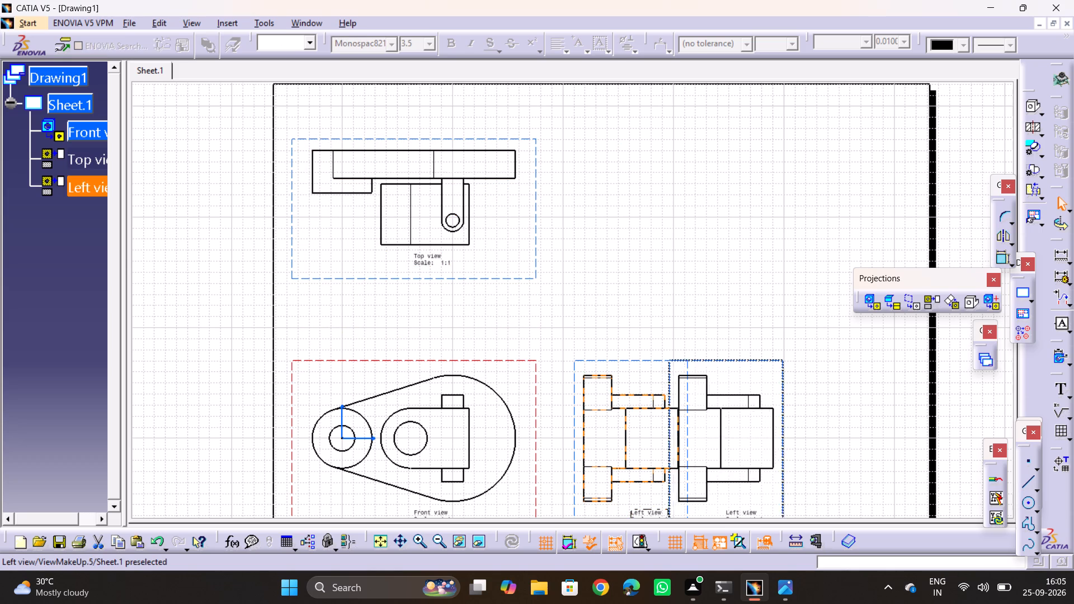
{"action": "left_click_drag", "start_coordinate": [786, 398], "coordinate": [790, 397]}
{"action": "left_click", "coordinate": [790, 397]}
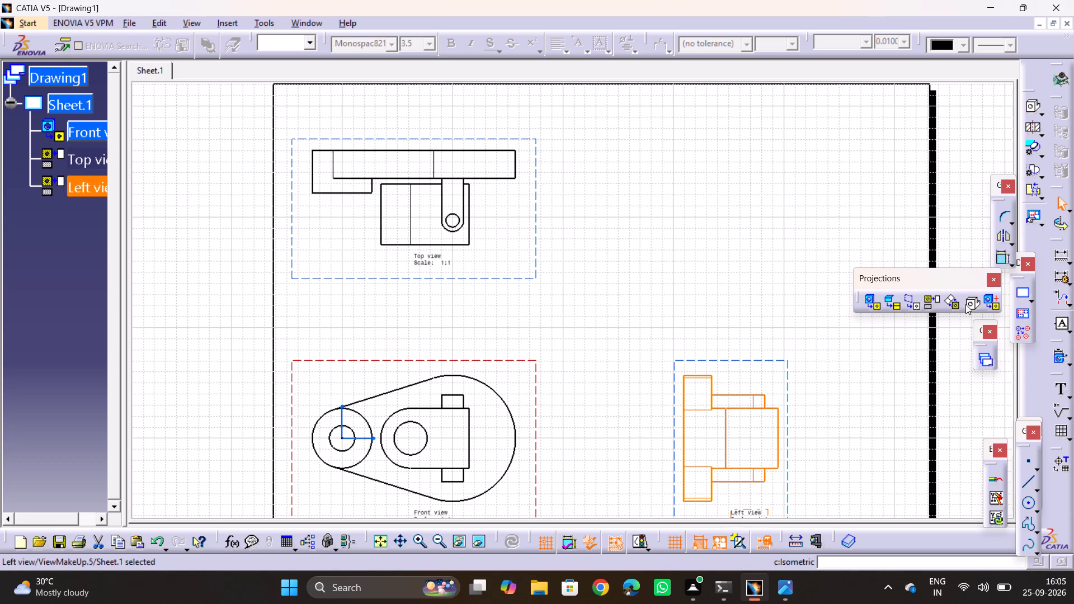
Generate an isometric view of C21.CATPart, with the part turned to show its upper faces, beside the sheet's right border.
{"action": "left_click", "coordinate": [965, 304]}
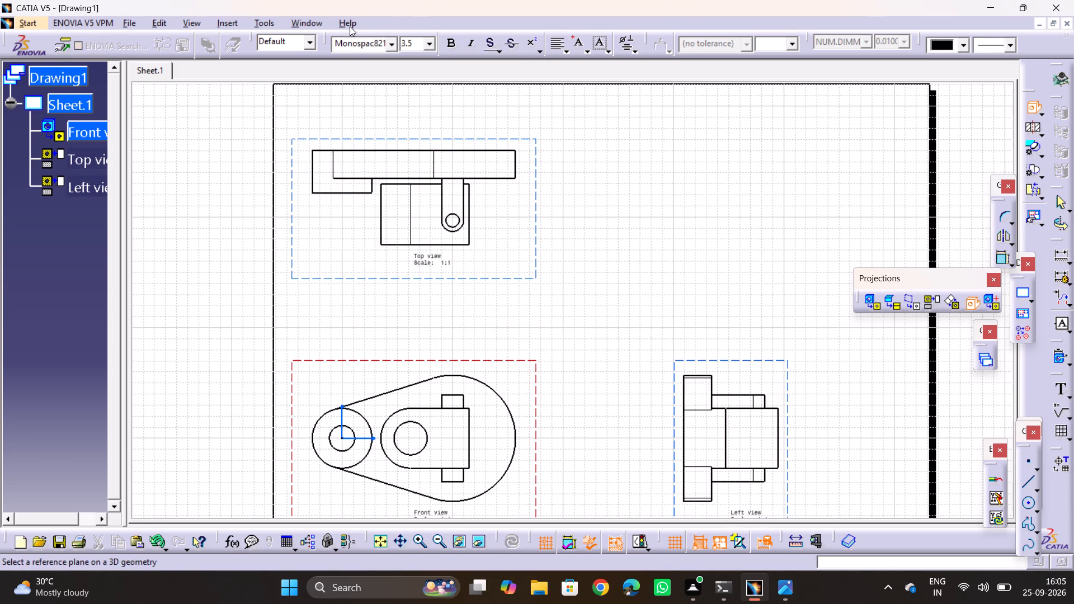
{"action": "left_click", "coordinate": [318, 21]}
{"action": "left_click", "coordinate": [324, 113]}
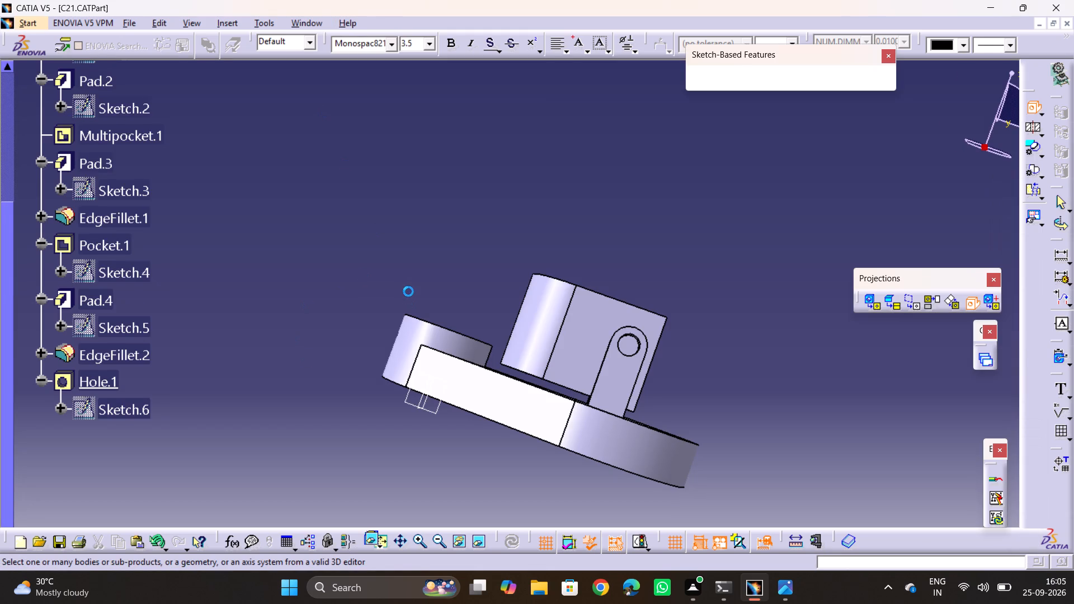
{"action": "scroll", "coordinate": [377, 336], "scroll_direction": "up", "scroll_amount": 5}
{"action": "scroll", "coordinate": [377, 336], "scroll_direction": "down", "scroll_amount": 2}
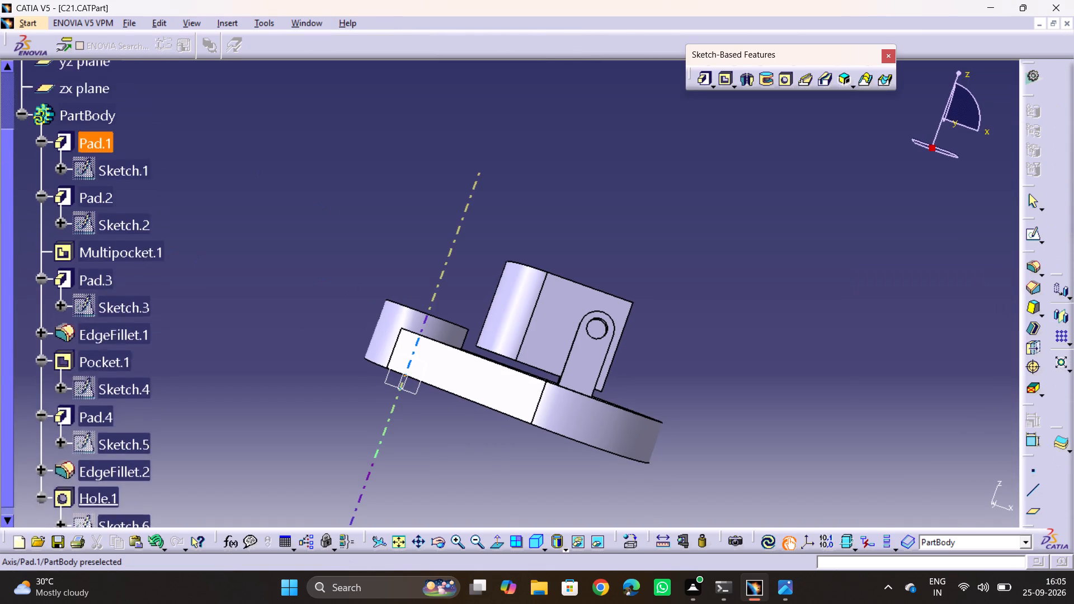
{"action": "scroll", "coordinate": [377, 336], "scroll_direction": "down", "scroll_amount": 2}
{"action": "left_click", "coordinate": [441, 539]}
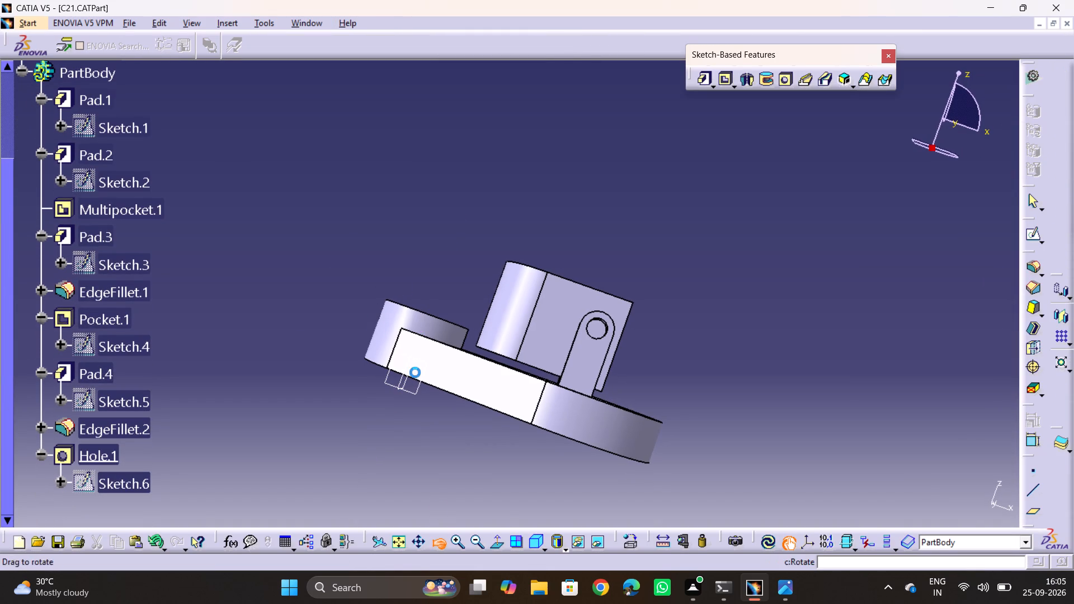
{"action": "left_click_drag", "start_coordinate": [407, 245], "coordinate": [401, 399]}
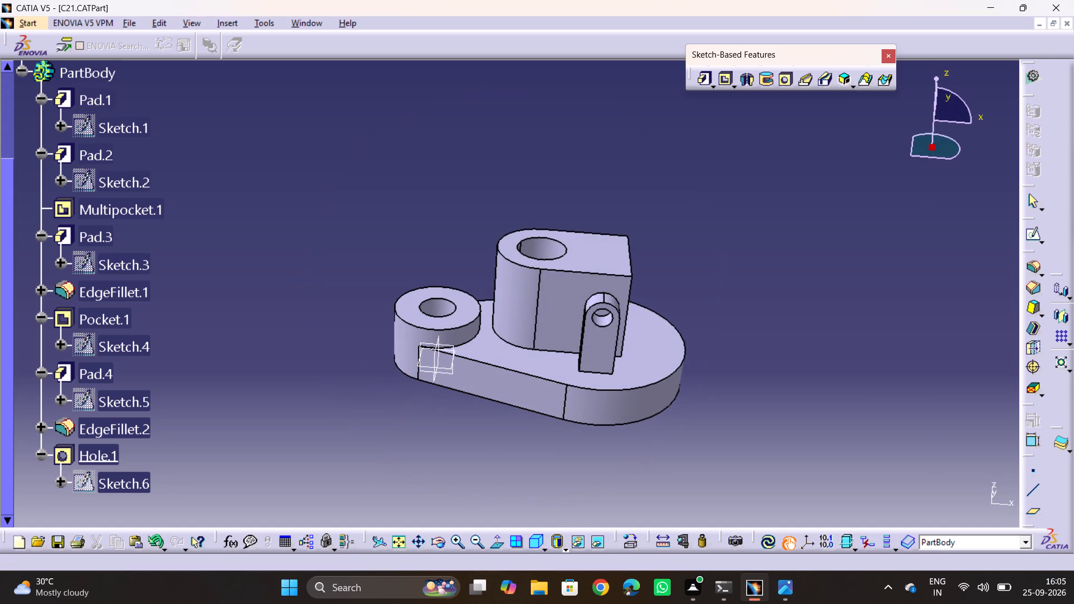
{"action": "left_click", "coordinate": [468, 383]}
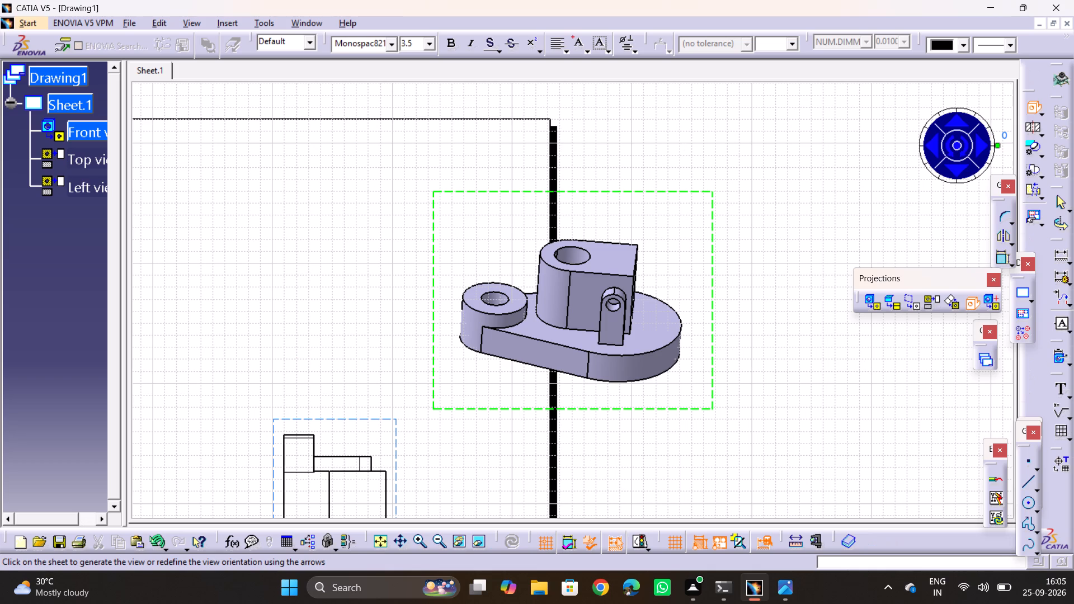
{"action": "left_click_drag", "start_coordinate": [667, 300], "coordinate": [742, 307]}
{"action": "left_click", "coordinate": [742, 307]}
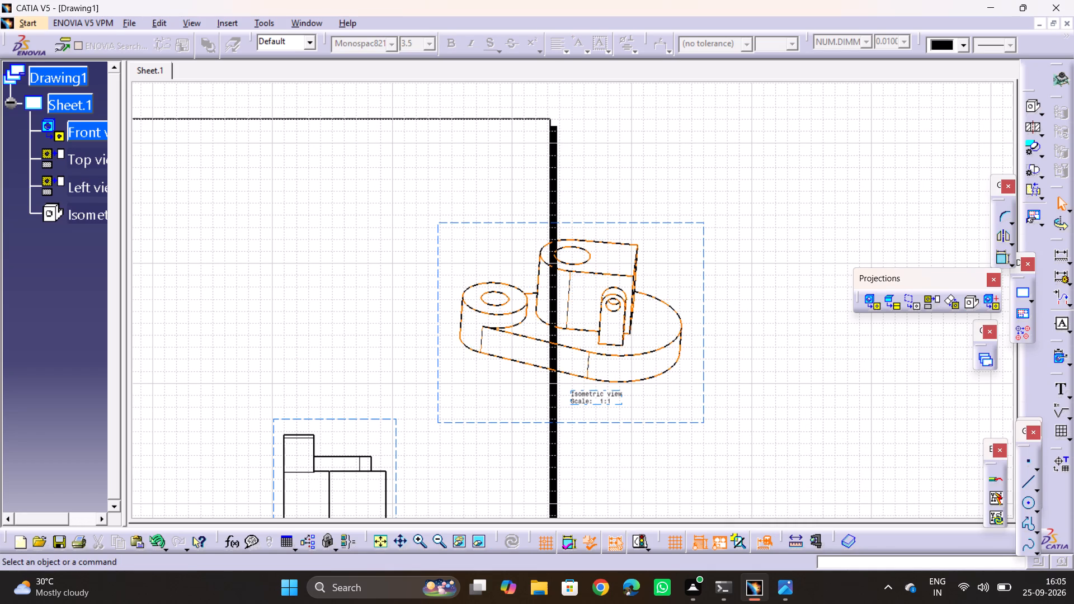
Move the isometric view inside the sheet border, into the upper-right area above the left view.
{"action": "left_click_drag", "start_coordinate": [703, 418], "coordinate": [460, 350]}
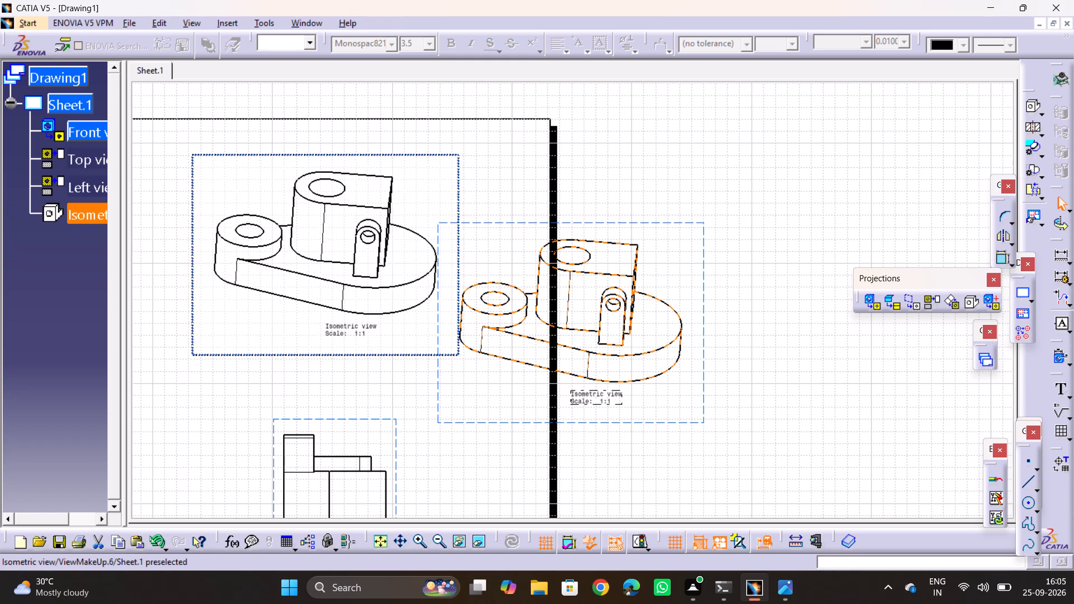
{"action": "left_click_drag", "start_coordinate": [460, 350], "coordinate": [459, 351]}
{"action": "left_click", "coordinate": [684, 299]}
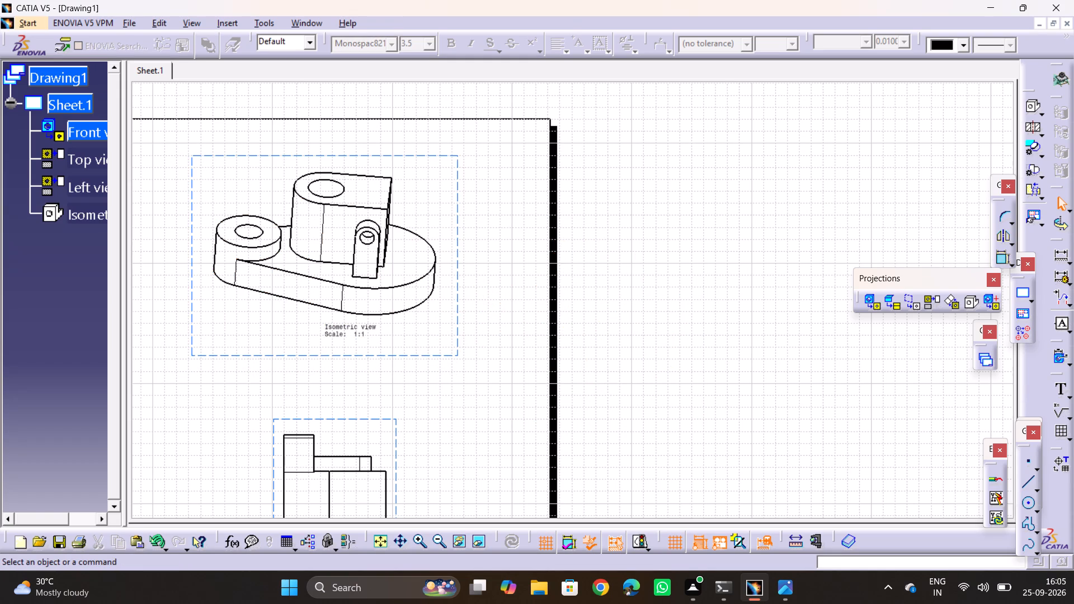
Preview the printout of the whole drawing sheet, then leave printing without outputting it.
{"action": "key", "text": "ctrl+p"}
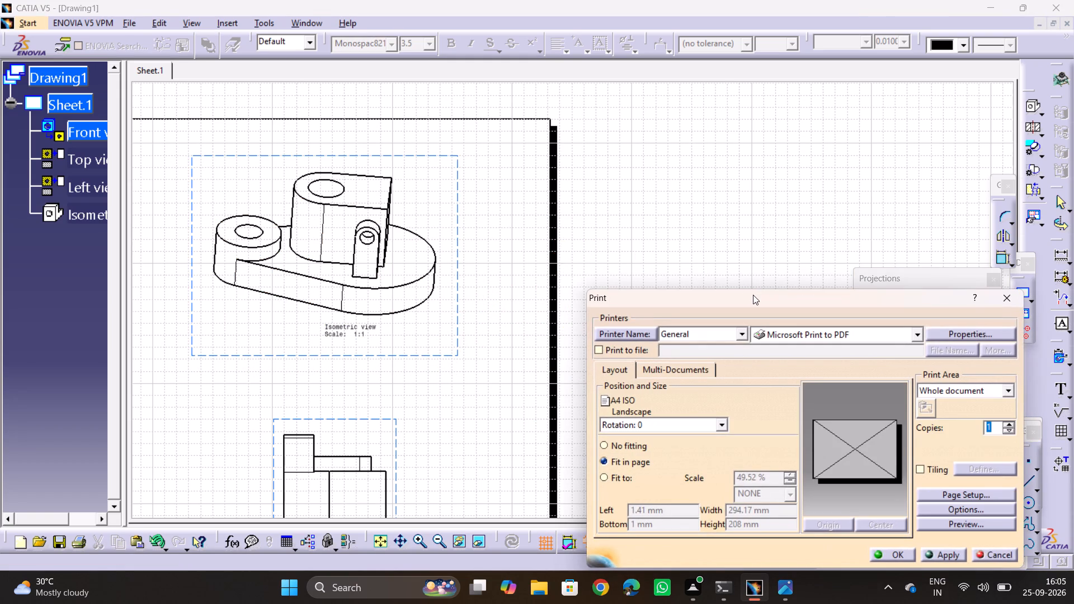
{"action": "left_click", "coordinate": [951, 520]}
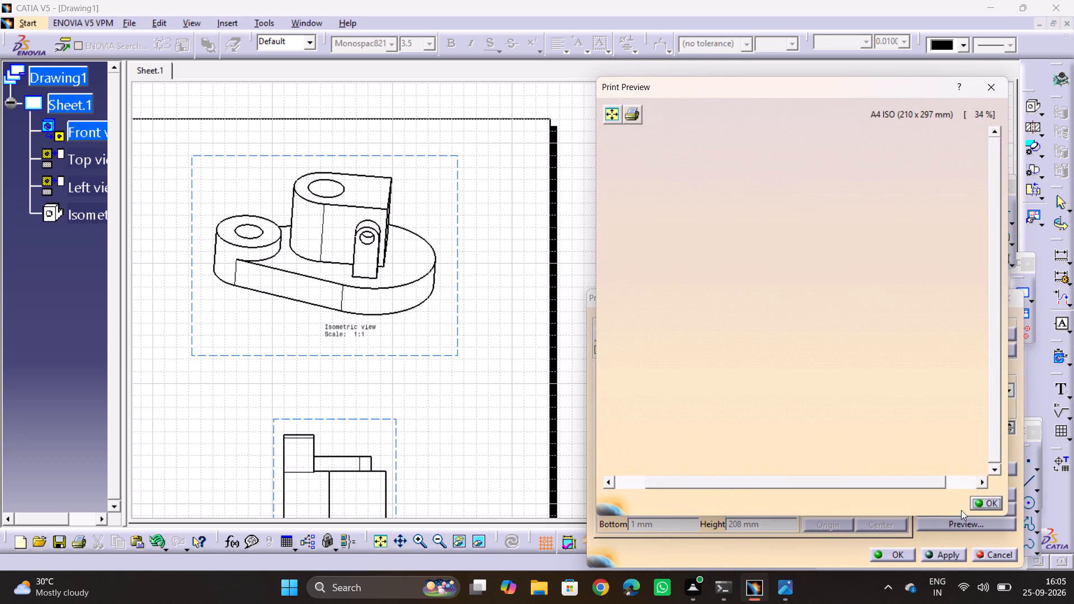
{"action": "left_click", "coordinate": [985, 510]}
{"action": "left_click", "coordinate": [988, 506]}
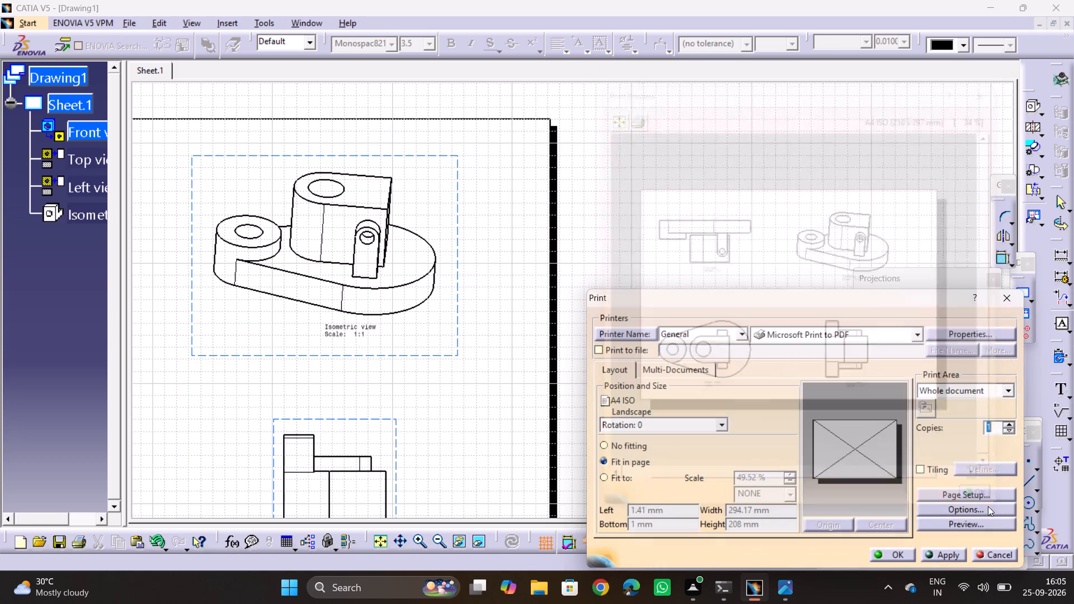
{"action": "left_click", "coordinate": [992, 555]}
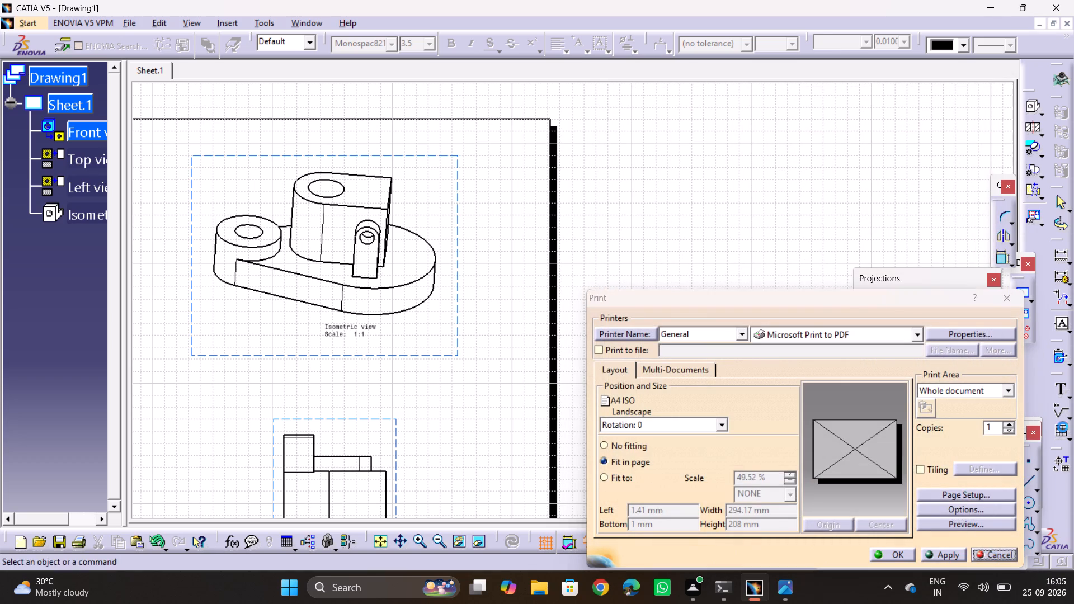
Generate dimensions on the drawing views from Part1's sketcher, 3D and measured constraints.
{"action": "left_click", "coordinate": [1054, 358]}
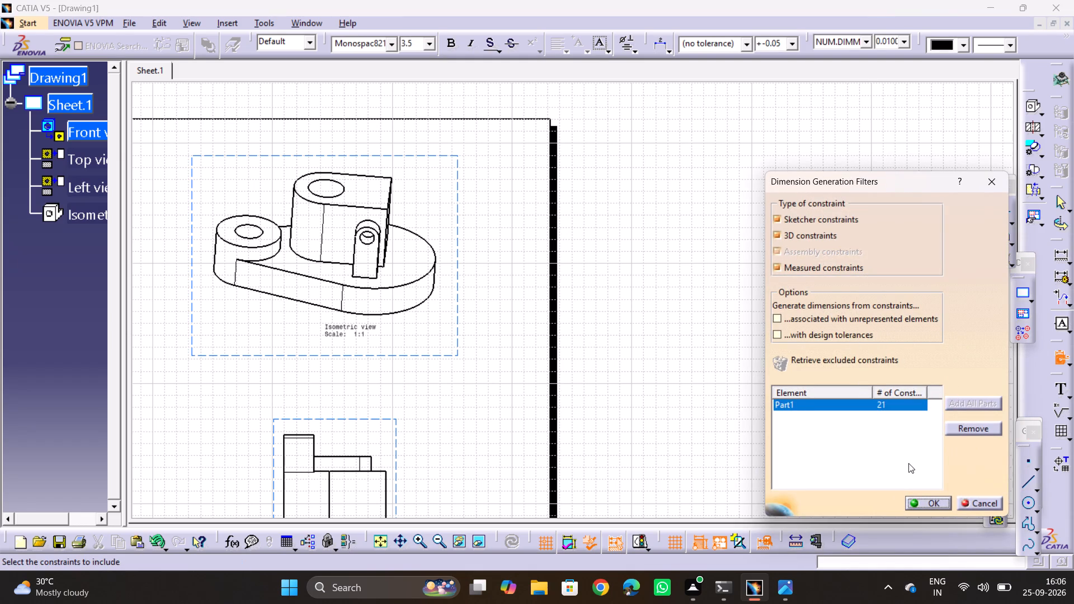
{"action": "left_click", "coordinate": [931, 502]}
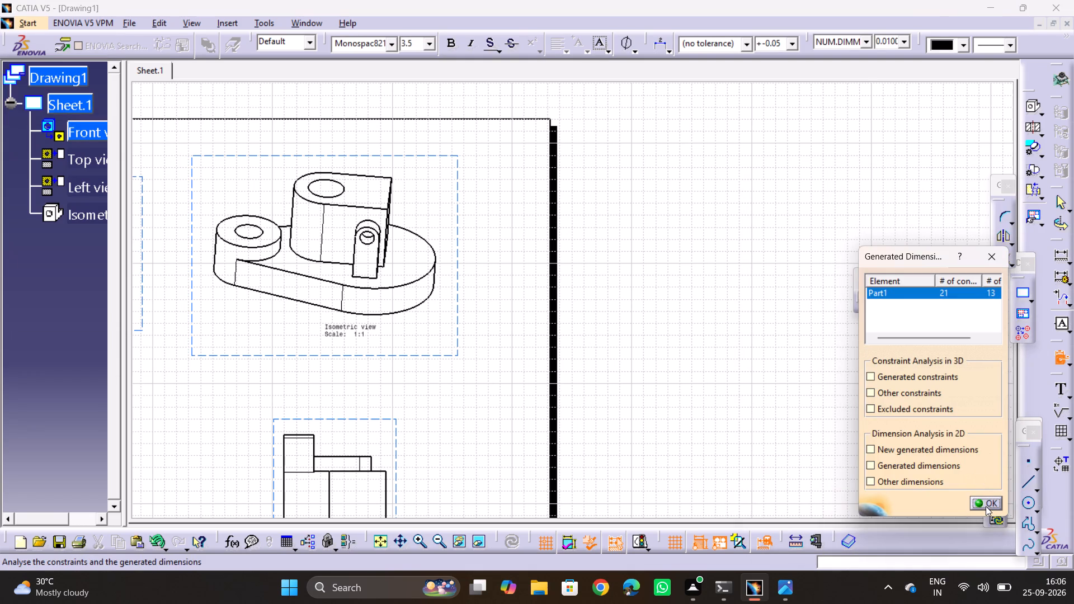
{"action": "left_click", "coordinate": [986, 506]}
Examine the sheet's views to check the placement of the generated dimensions.
{"action": "scroll", "coordinate": [679, 354], "scroll_direction": "left", "scroll_amount": 9}
{"action": "scroll", "coordinate": [679, 354], "scroll_direction": "down", "scroll_amount": 1}
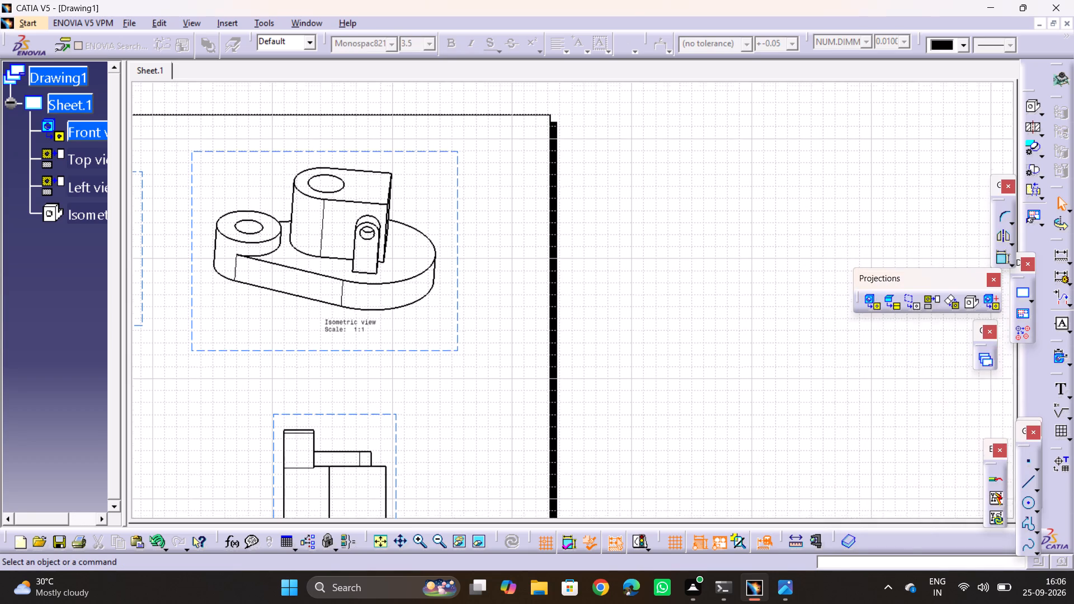
{"action": "scroll", "coordinate": [679, 354], "scroll_direction": "down", "scroll_amount": 2}
{"action": "scroll", "coordinate": [663, 355], "scroll_direction": "right", "scroll_amount": 20}
{"action": "scroll", "coordinate": [663, 355], "scroll_direction": "right", "scroll_amount": 6}
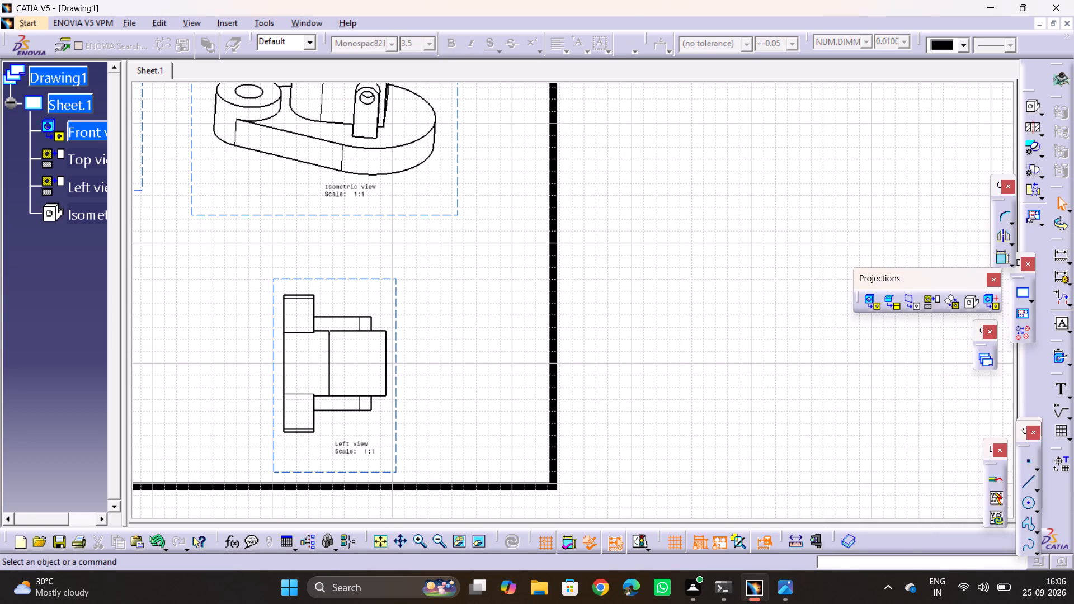
{"action": "left_click_drag", "start_coordinate": [533, 442], "coordinate": [631, 456]}
{"action": "left_click_drag", "start_coordinate": [631, 456], "coordinate": [591, 437]}
{"action": "left_click", "coordinate": [591, 437]}
{"action": "scroll", "coordinate": [817, 450], "scroll_direction": "down", "scroll_amount": 4, "text": "ctrl"}
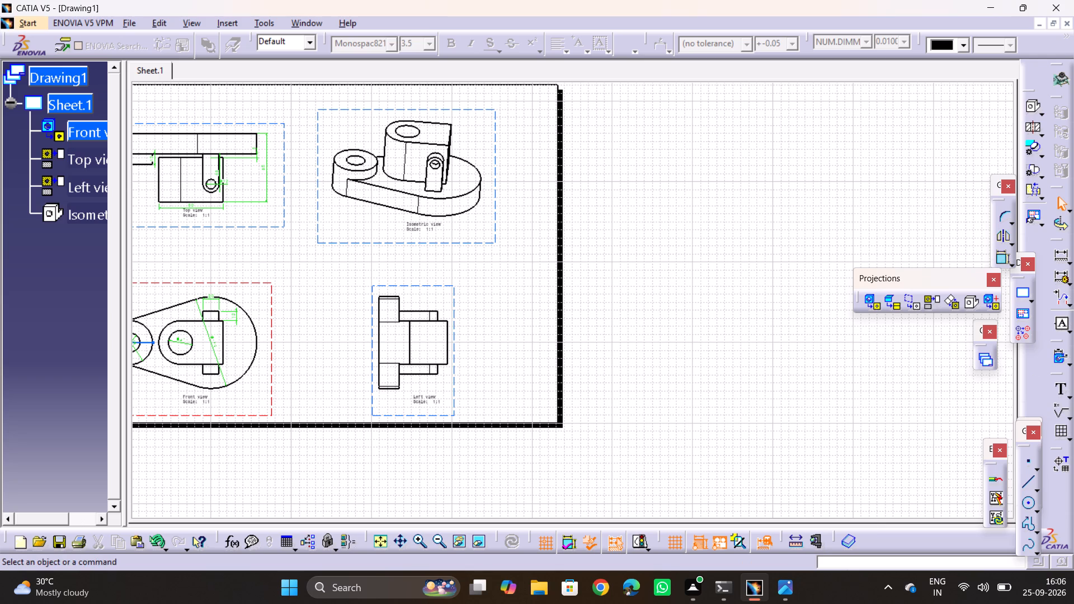
Print the whole drawing, fitted to an A4 landscape page, with Microsoft Print to PDF, saving the output as C21.
{"action": "key", "text": "ctrl+p"}
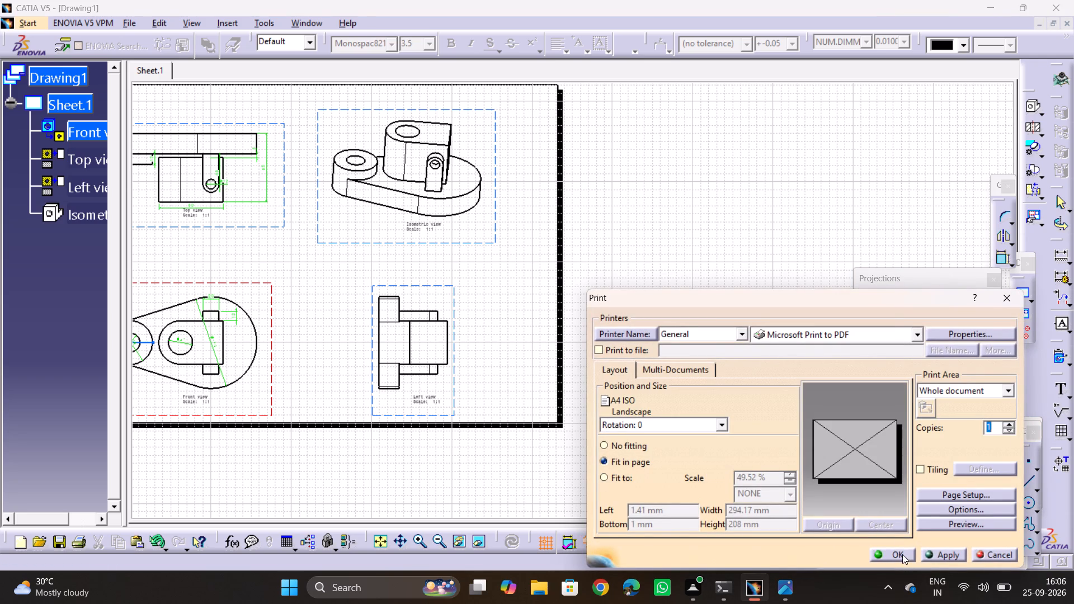
{"action": "left_click", "coordinate": [902, 554]}
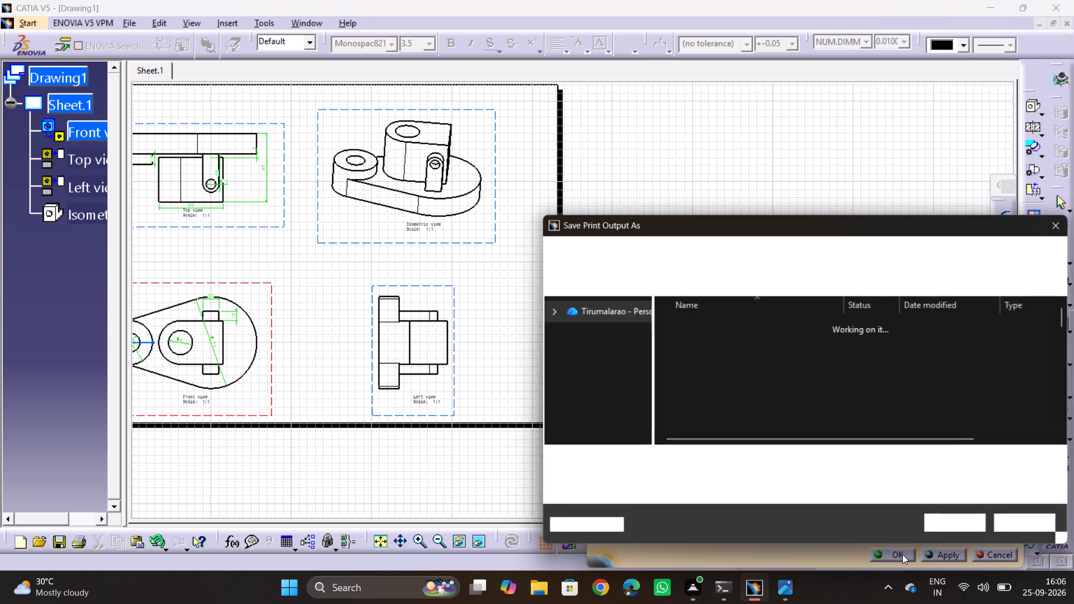
{"action": "type", "text": "C21"}
{"action": "key", "text": "Return"}
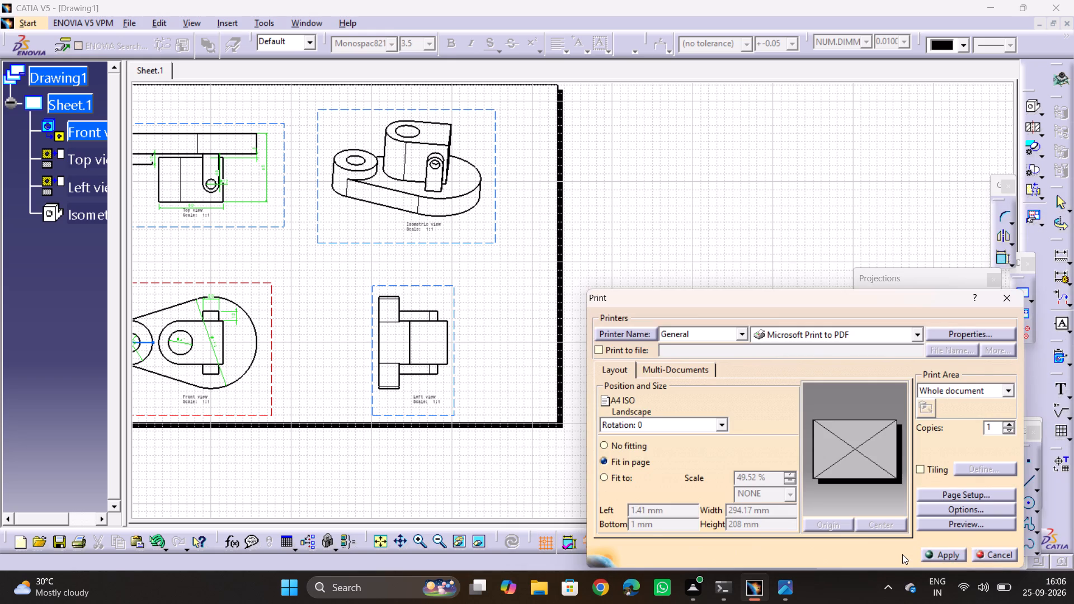